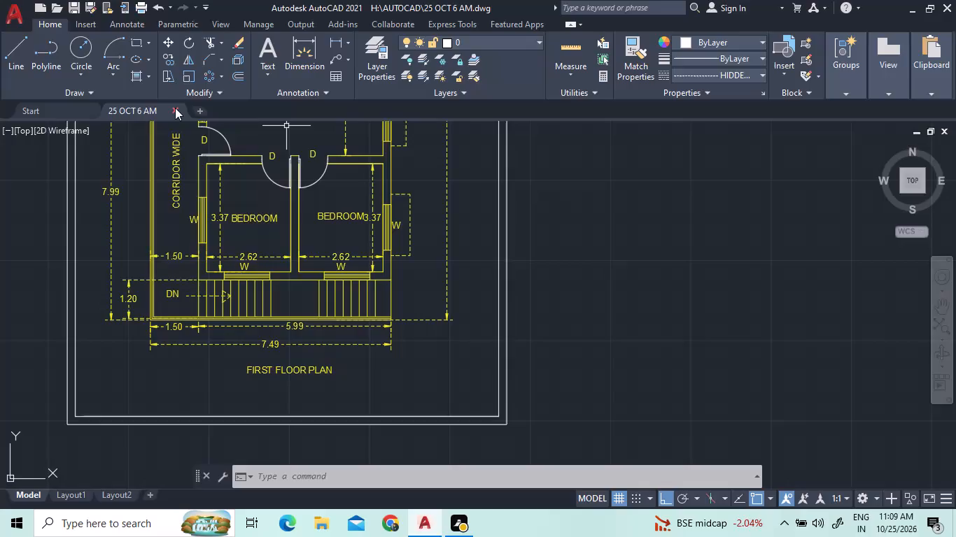
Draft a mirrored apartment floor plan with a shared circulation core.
Close the 25 OCT 6 AM drawing and start a new blank drawing.
left_click(175, 108)
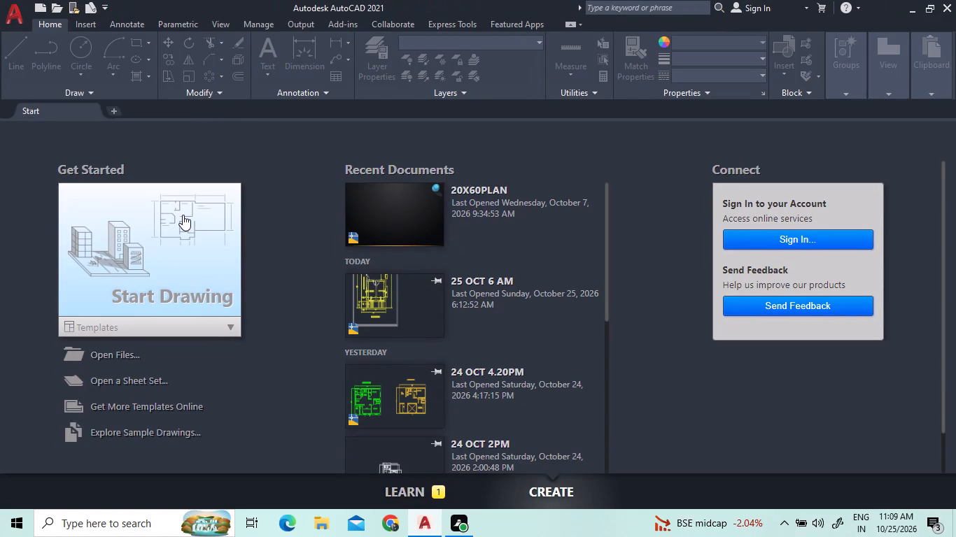
left_click(183, 215)
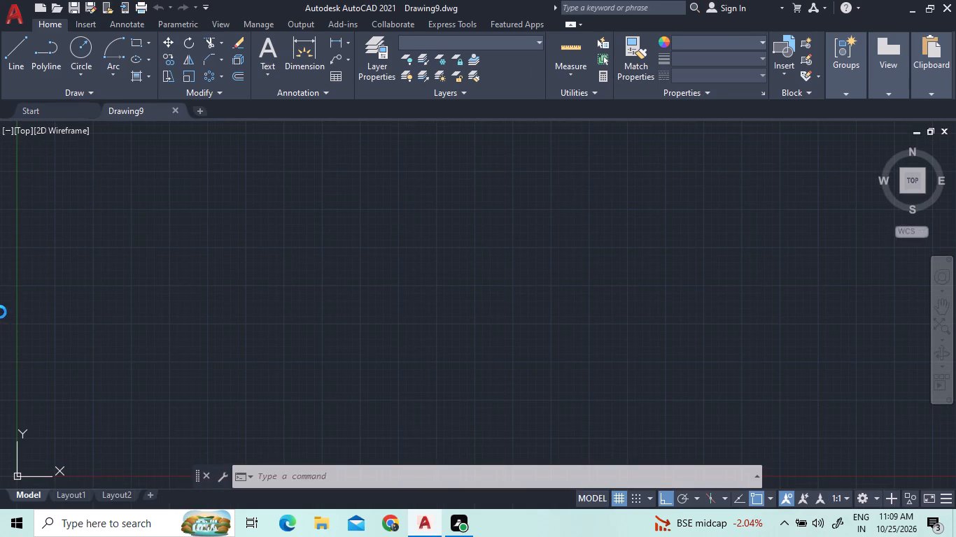
Turn on command log file recording for the new drawing with LOGFILEON.
type("LO")
key("g")
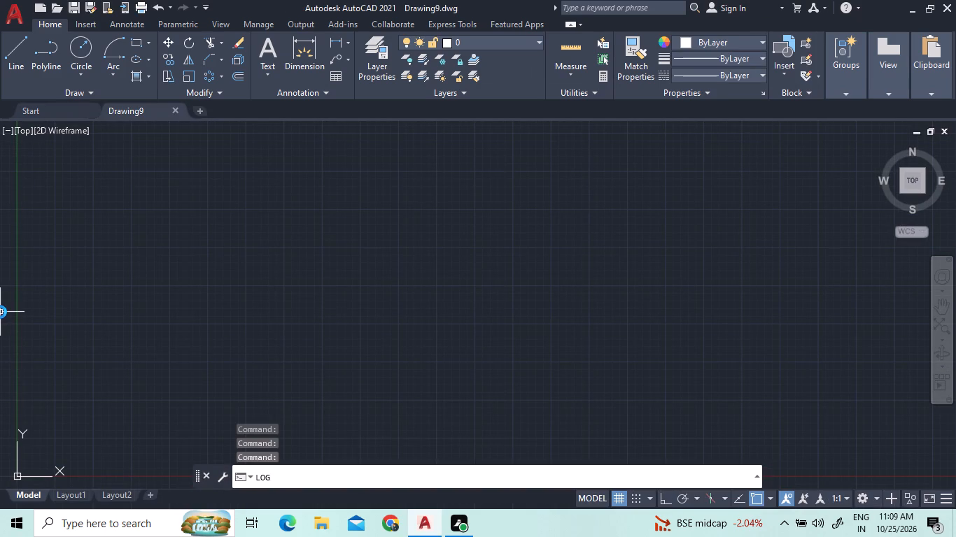
key("Return")
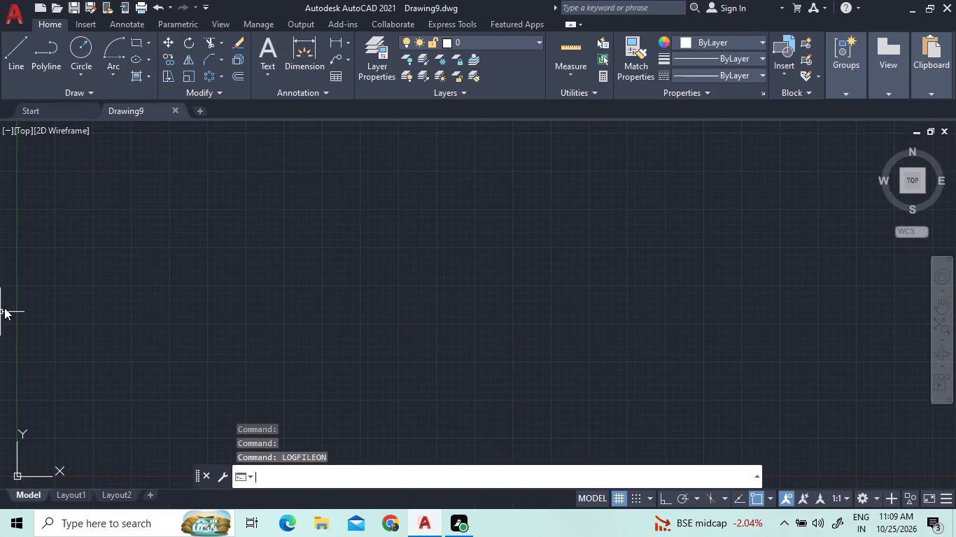
type("LOG")
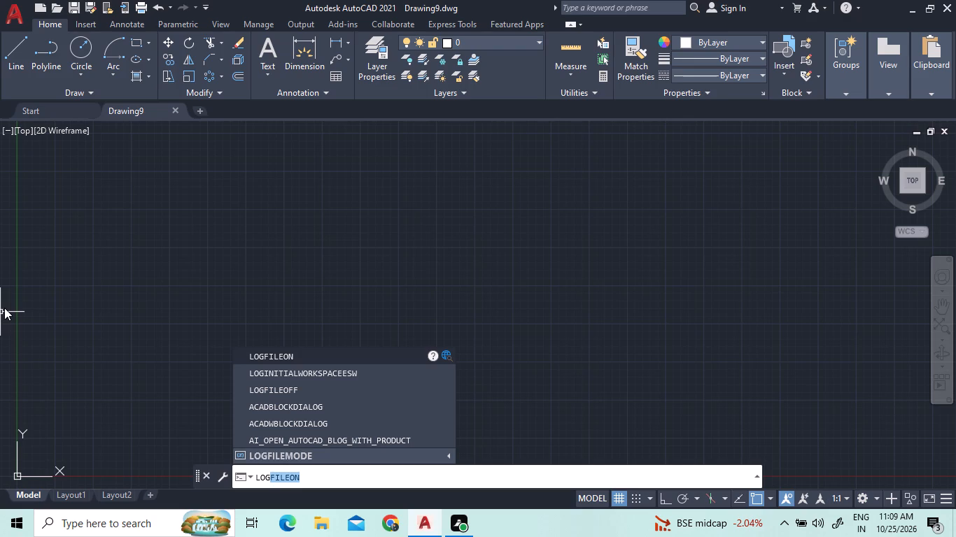
key("f")
type("ILE")
key("Return")
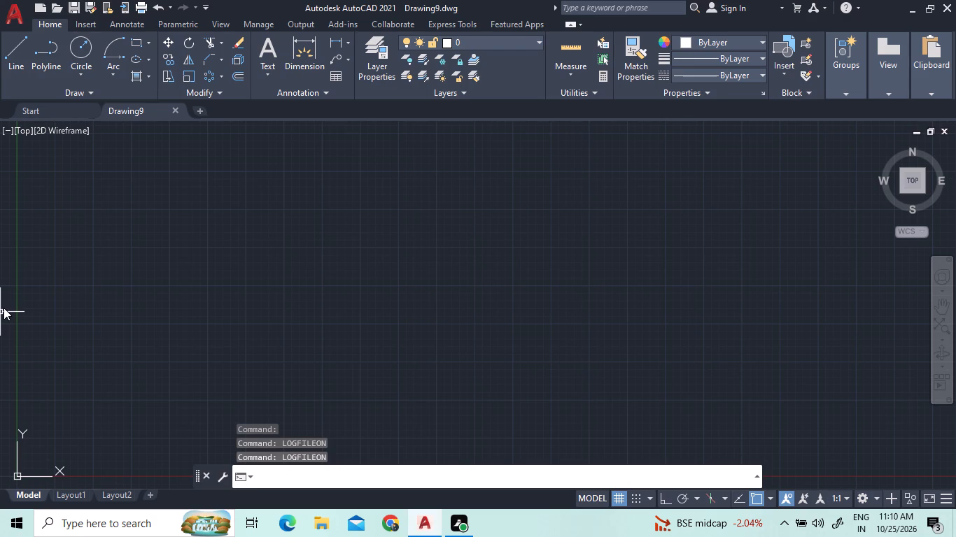
Configure the drawing units to a length precision of 0.0 and an insertion scale of meters.
type("UN")
key("Return")
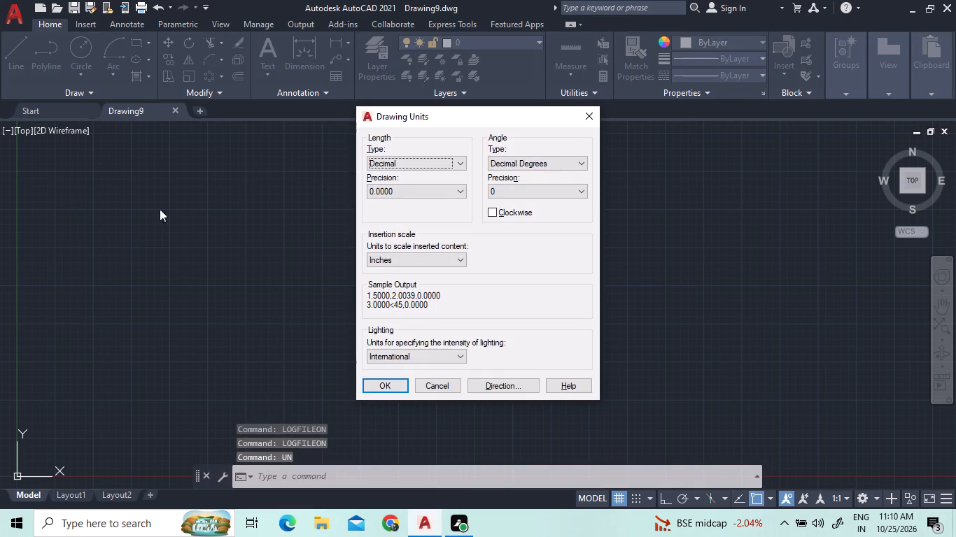
left_click(374, 187)
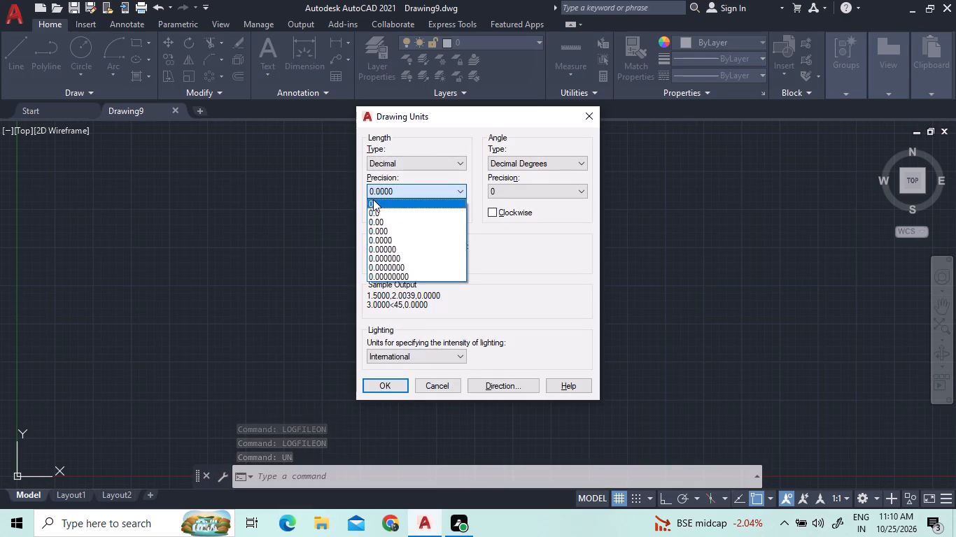
left_click(379, 213)
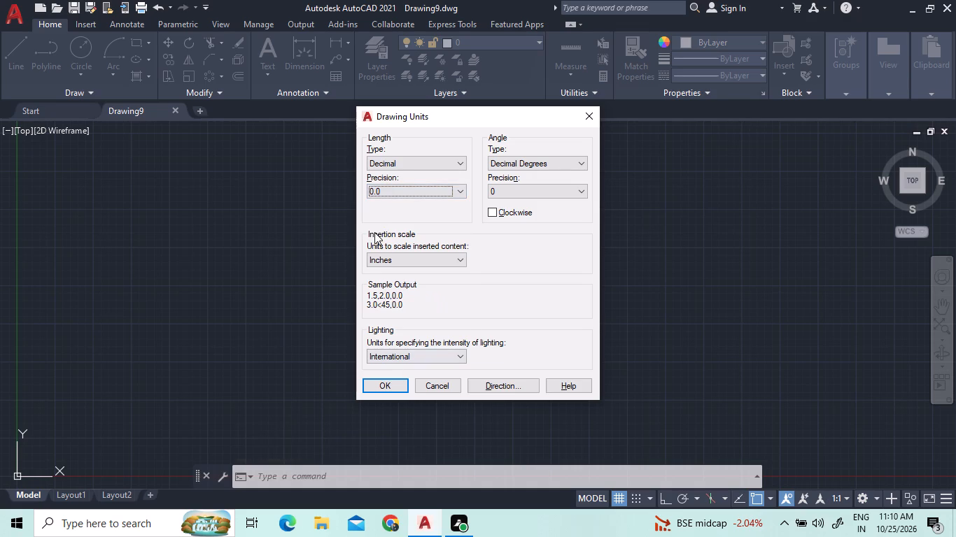
left_click(379, 262)
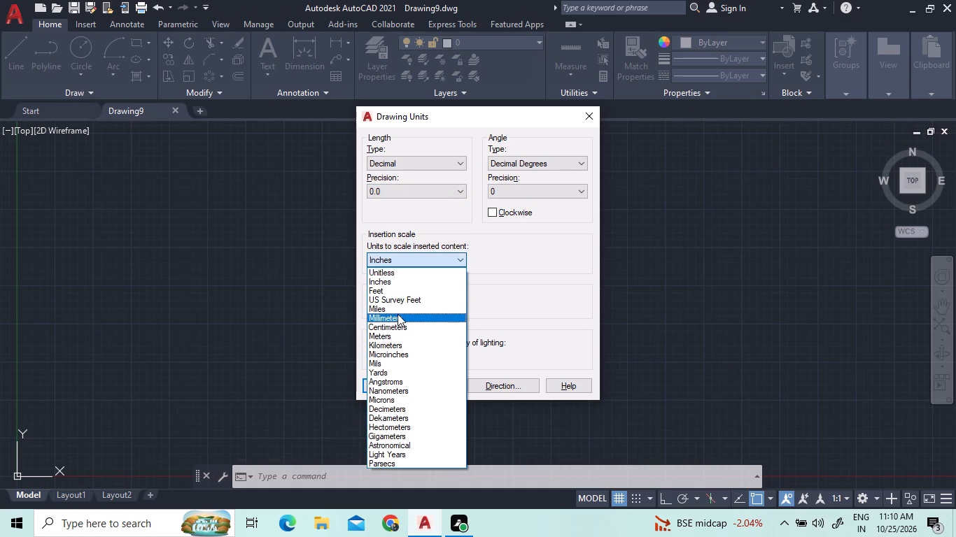
left_click(392, 339)
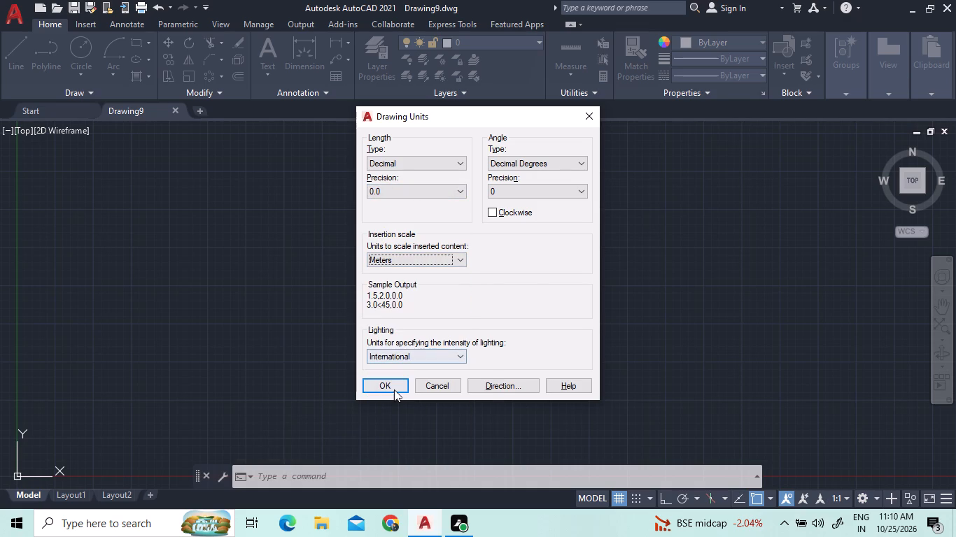
left_click(394, 389)
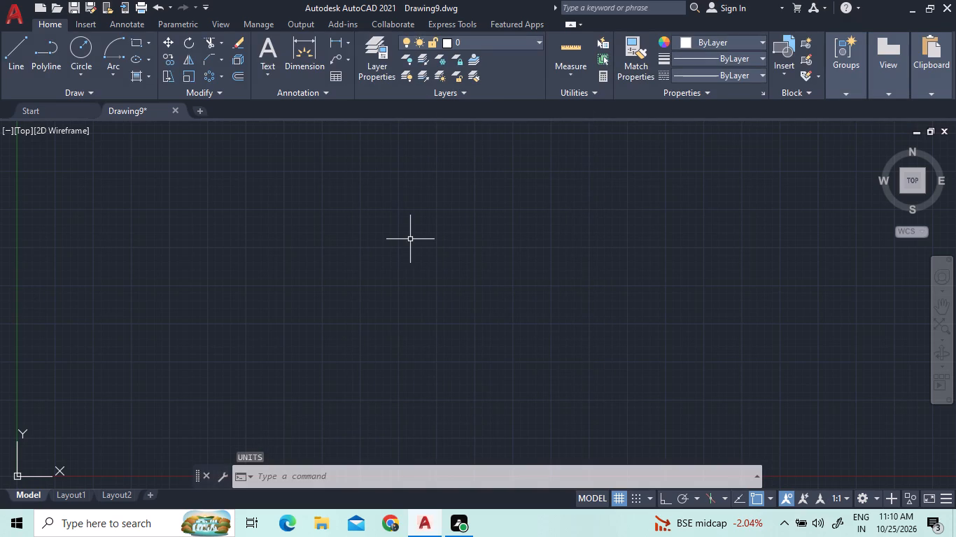
Modify the Standard dimension style, setting the linear primary units precision to 0.0.
type("DIMS")
key("Return")
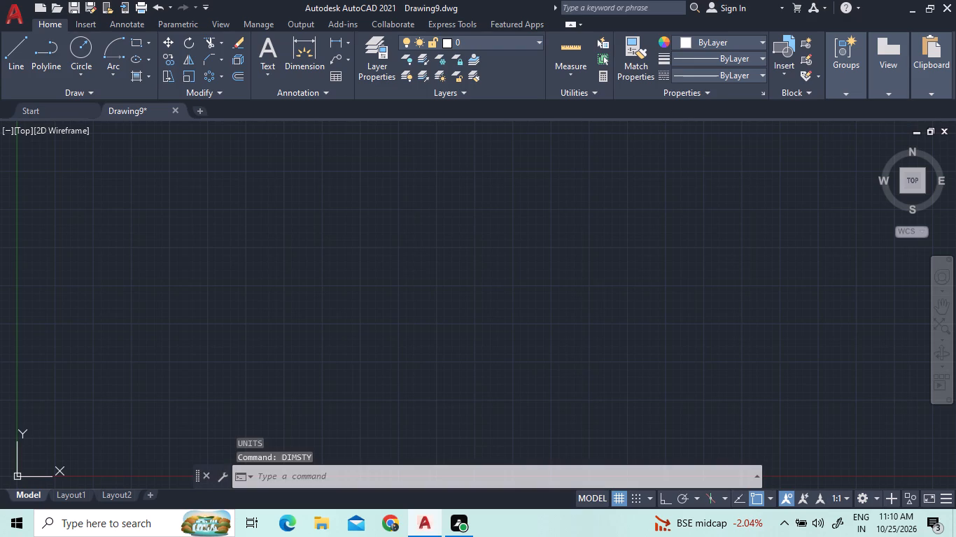
left_click(635, 233)
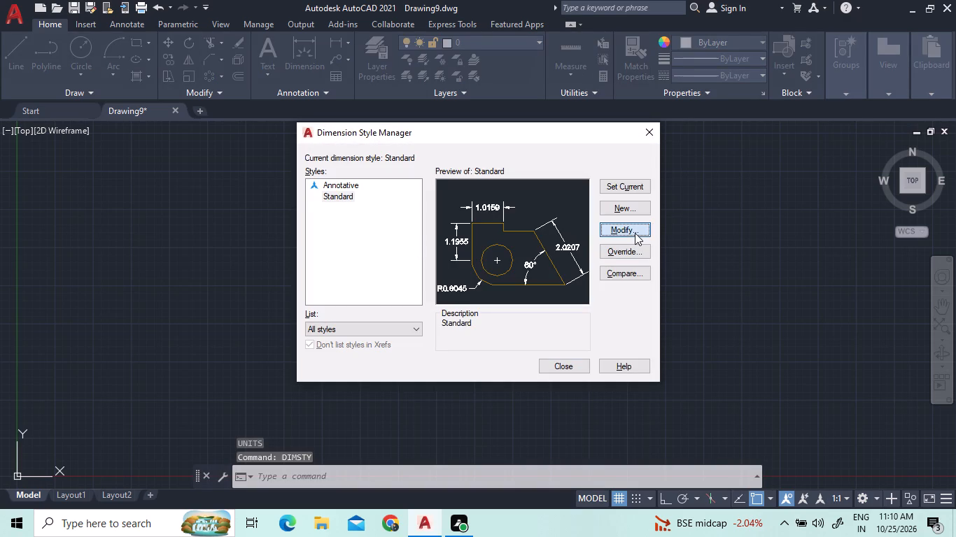
left_click(635, 232)
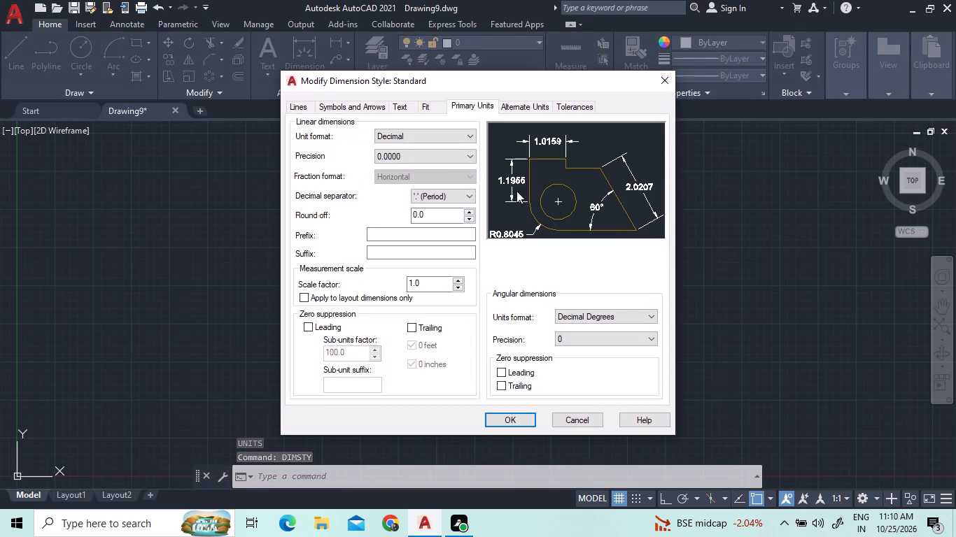
left_click(411, 160)
left_click(411, 180)
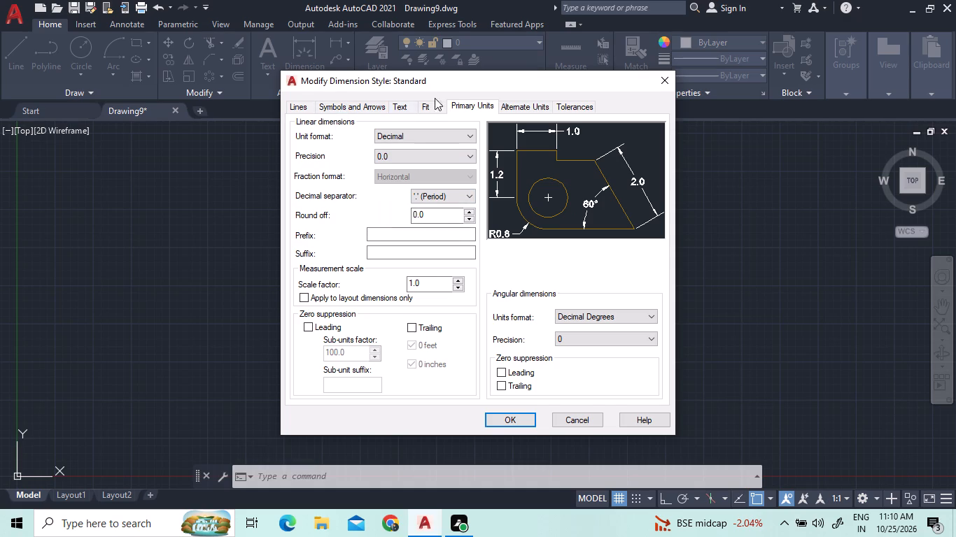
Set the Standard dimension style's text height to 0.30.
left_click(413, 106)
left_click(445, 204)
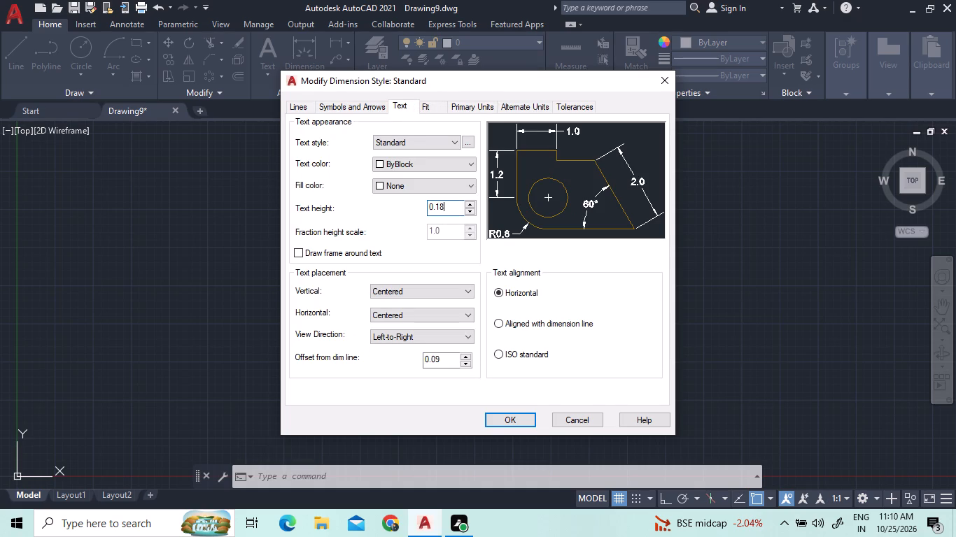
key("BackSpace")
key("BackSpace")
key("BackSpace")
key("BackSpace")
type("0.30")
key("Return")
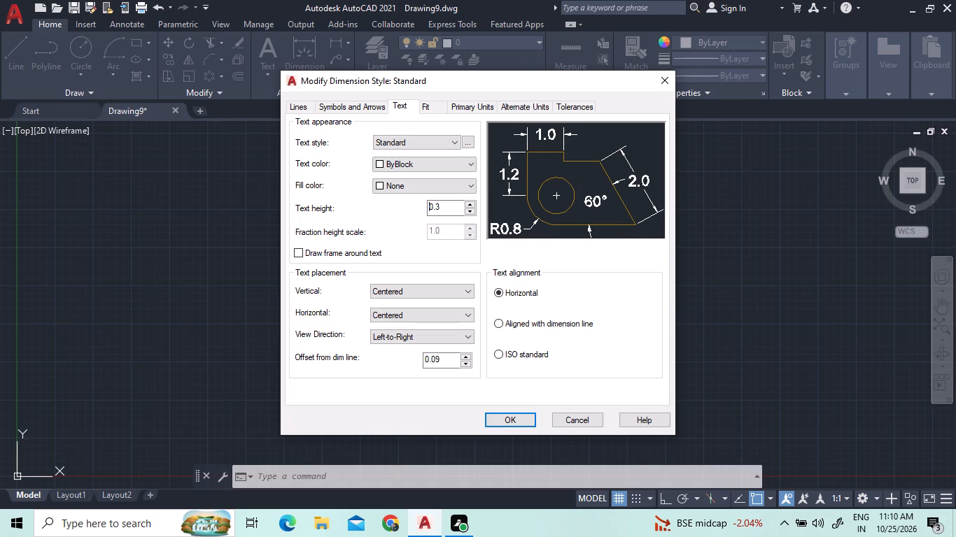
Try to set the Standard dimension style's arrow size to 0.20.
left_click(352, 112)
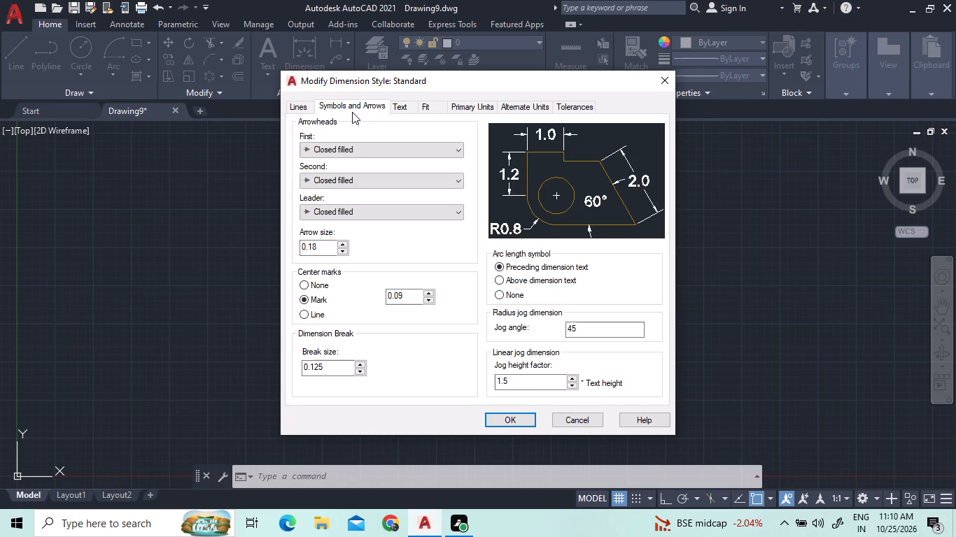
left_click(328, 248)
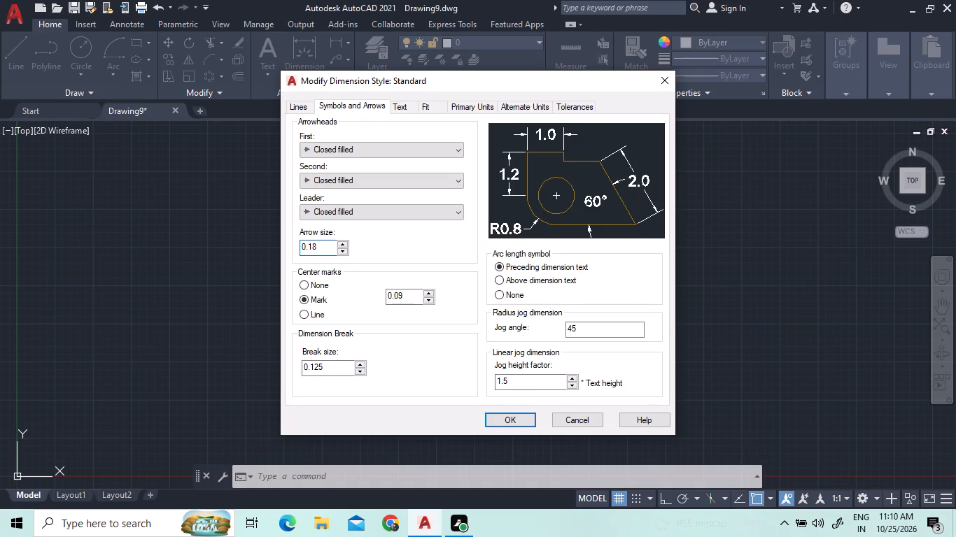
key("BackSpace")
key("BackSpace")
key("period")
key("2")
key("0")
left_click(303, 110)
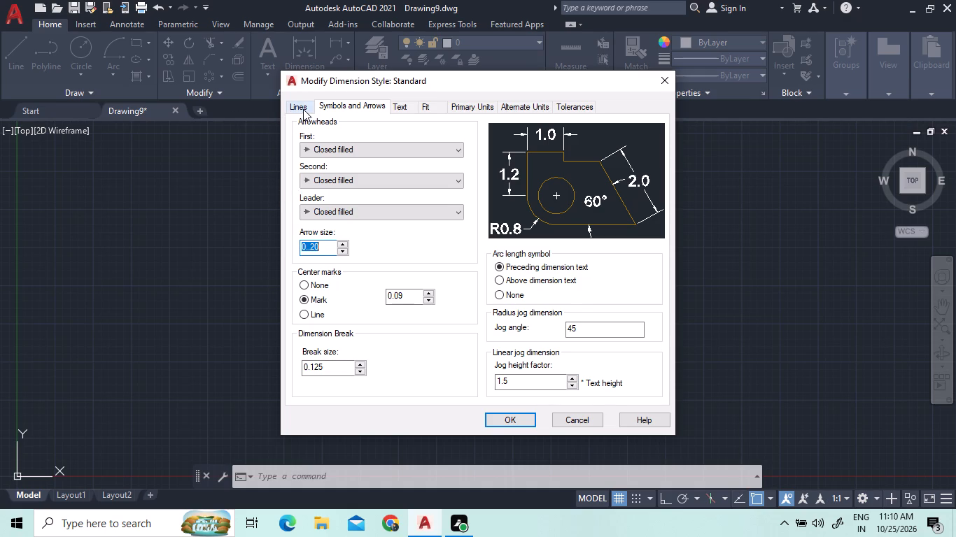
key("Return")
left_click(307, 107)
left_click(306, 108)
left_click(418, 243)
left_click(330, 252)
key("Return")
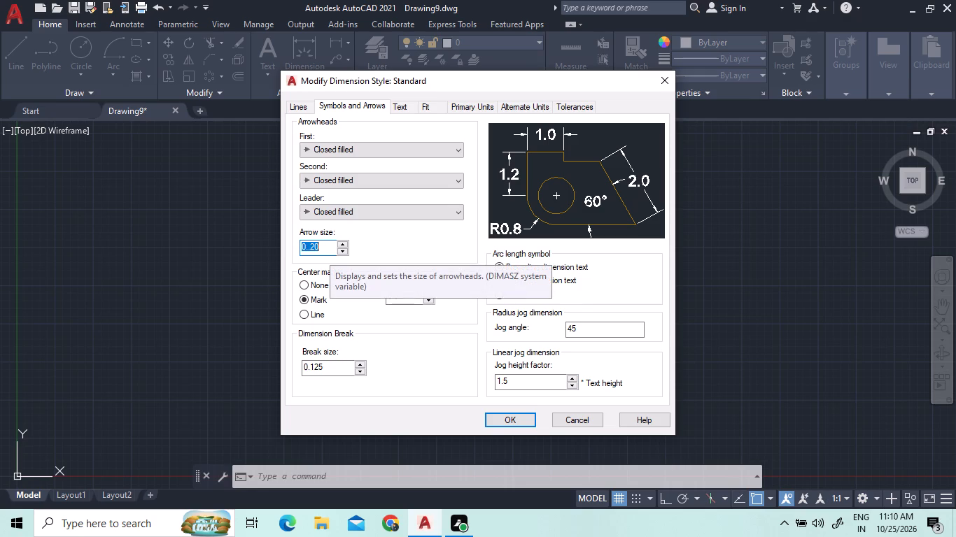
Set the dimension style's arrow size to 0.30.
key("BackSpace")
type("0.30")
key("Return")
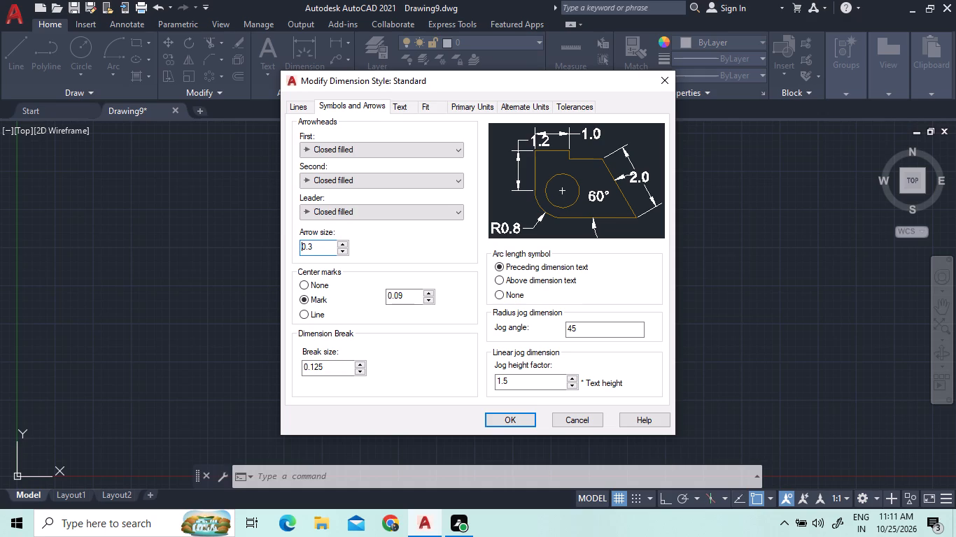
Set the dimension style's arrow size to 0.2.
left_click(317, 249)
key("BackSpace")
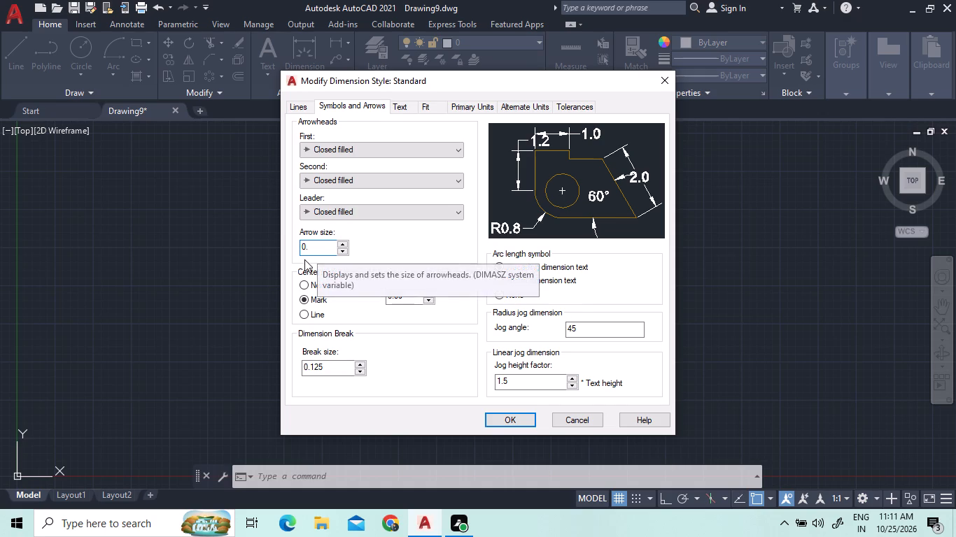
key("period")
key("BackSpace")
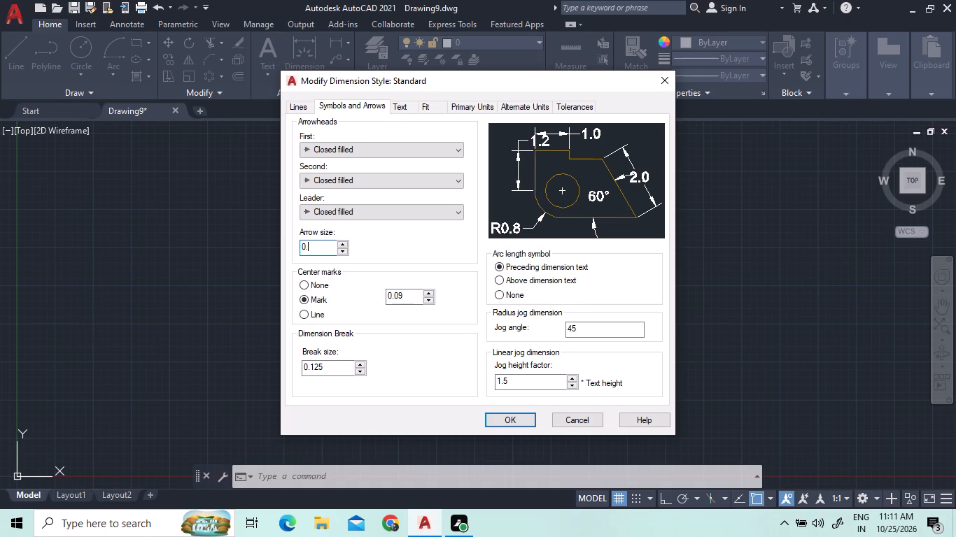
key("5")
key("BackSpace")
key("2")
key("Return")
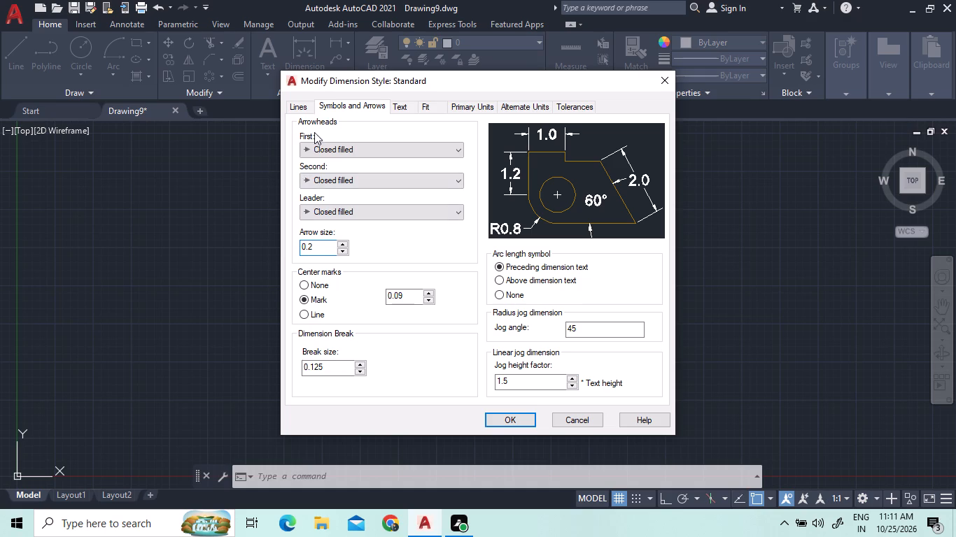
Set the dimension lines' baseline spacing to 0.4.
left_click(307, 111)
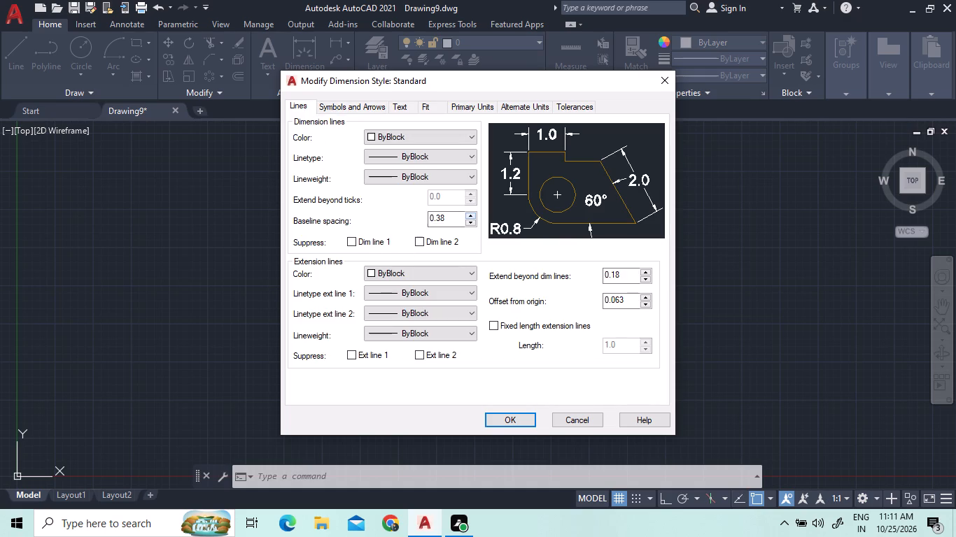
left_click(447, 215)
key("BackSpace")
key("BackSpace")
key("4")
key("Return")
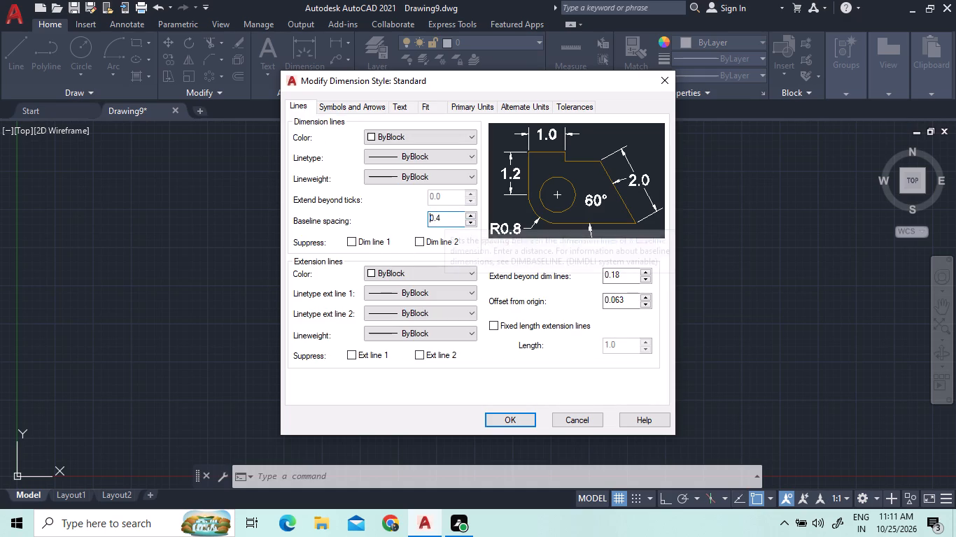
Check the Standard dimension style's remaining settings through Primary Units, accept the modified style and close the Dimension Style Manager.
left_click(444, 217)
key("0")
key("Return")
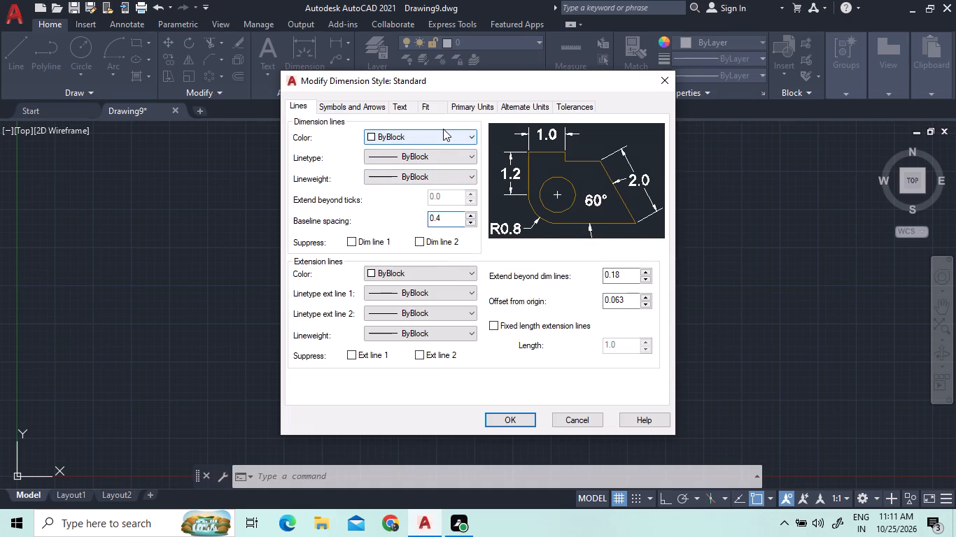
left_click(339, 104)
left_click(393, 112)
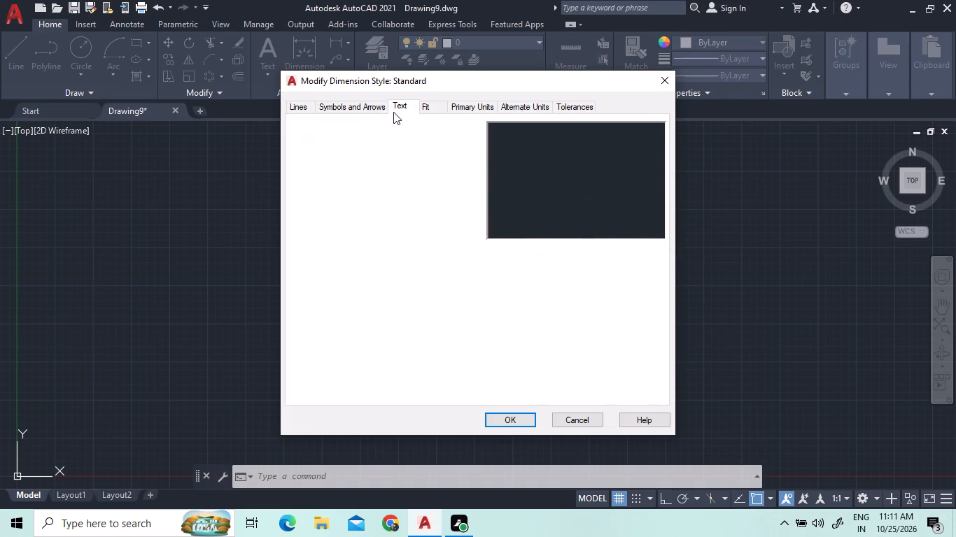
left_click(440, 112)
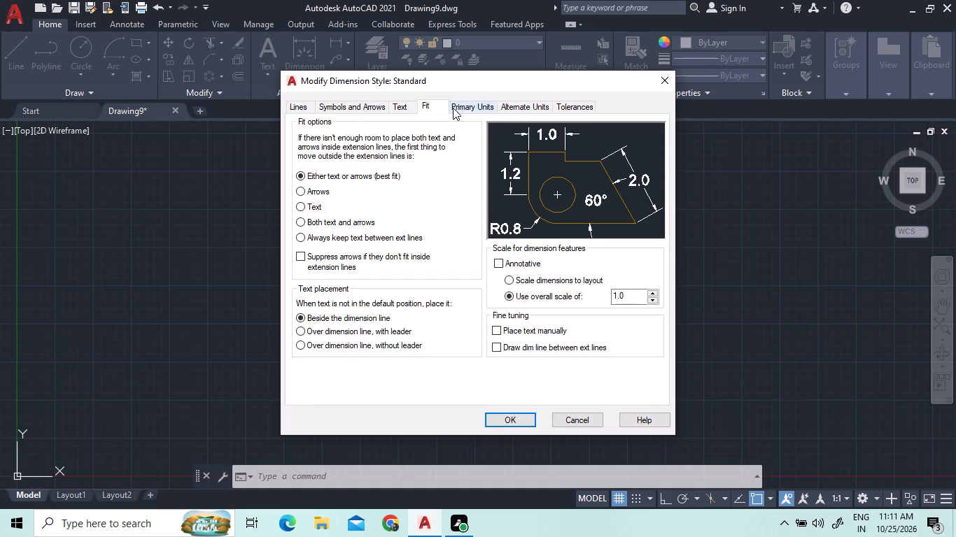
left_click(461, 109)
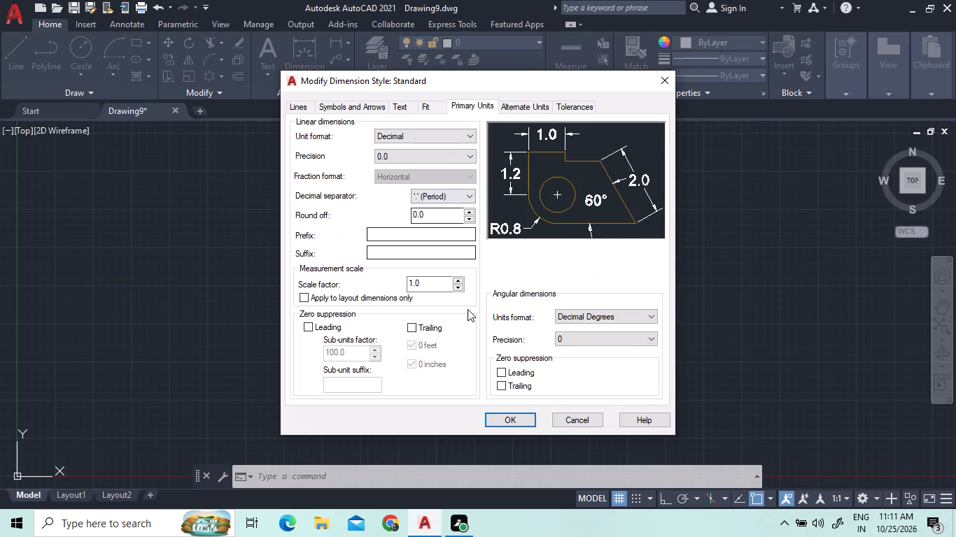
left_click(505, 415)
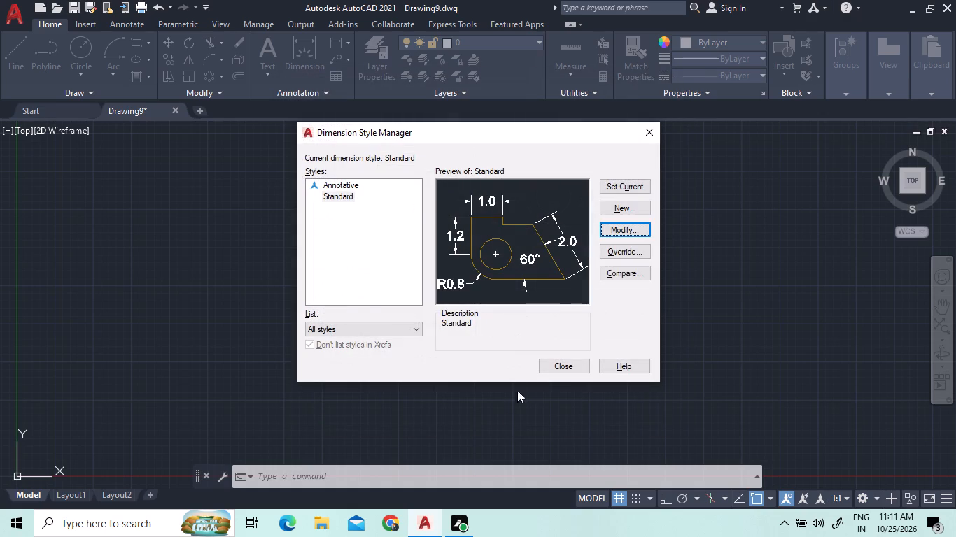
left_click(540, 368)
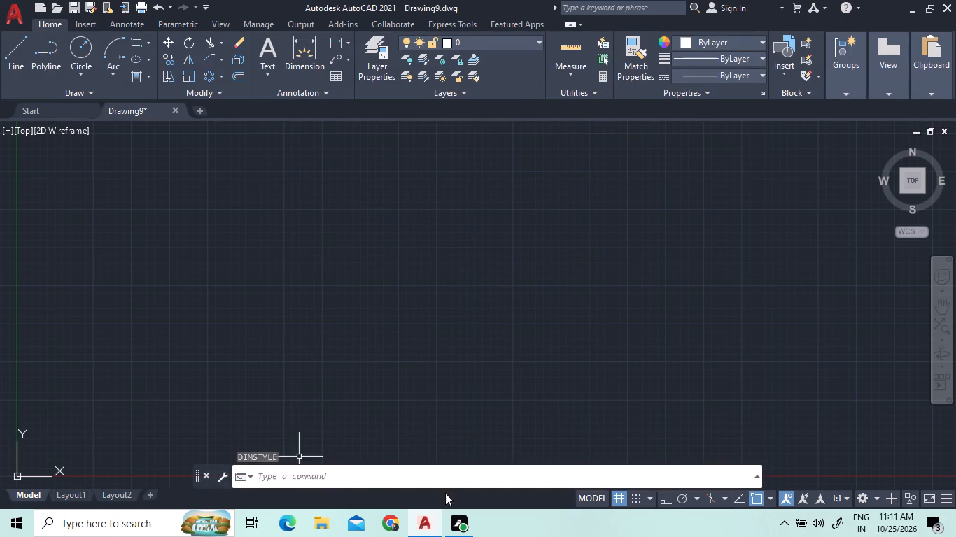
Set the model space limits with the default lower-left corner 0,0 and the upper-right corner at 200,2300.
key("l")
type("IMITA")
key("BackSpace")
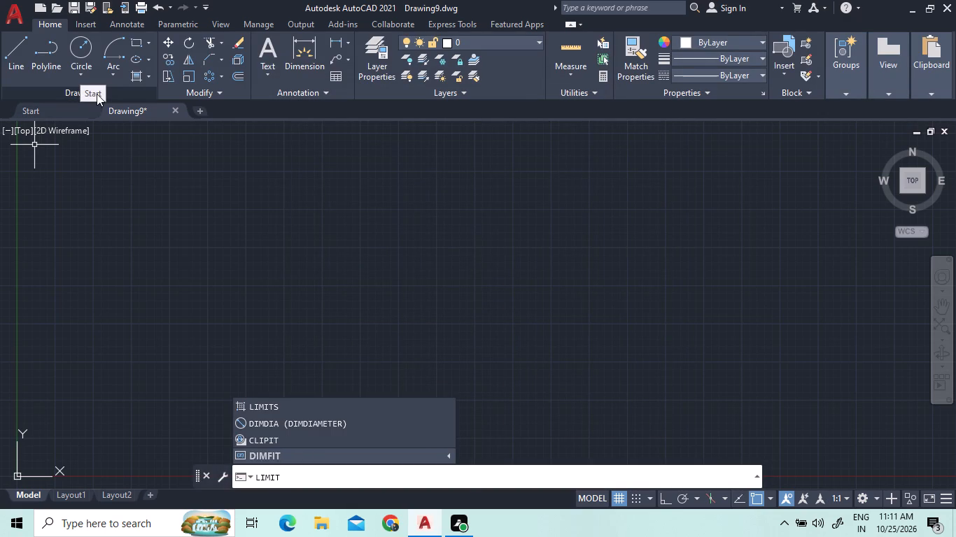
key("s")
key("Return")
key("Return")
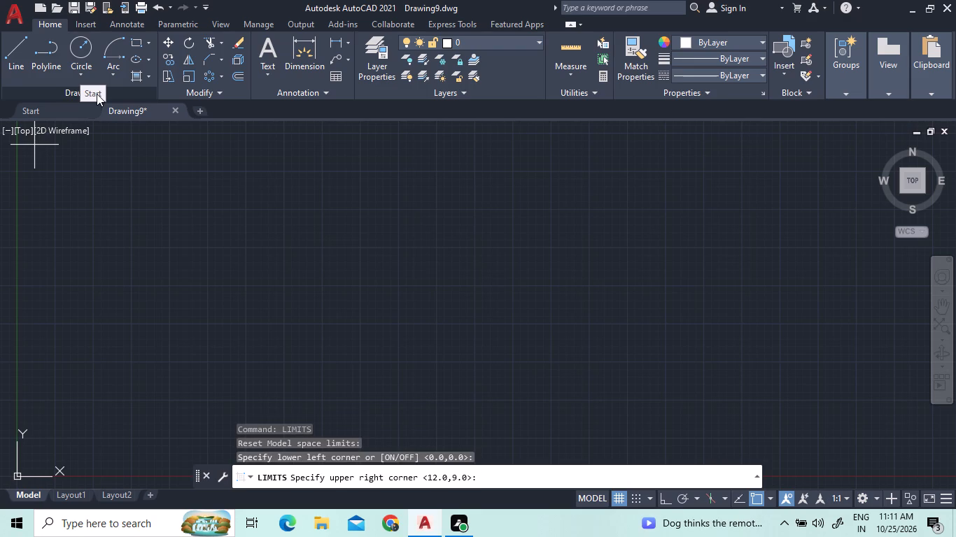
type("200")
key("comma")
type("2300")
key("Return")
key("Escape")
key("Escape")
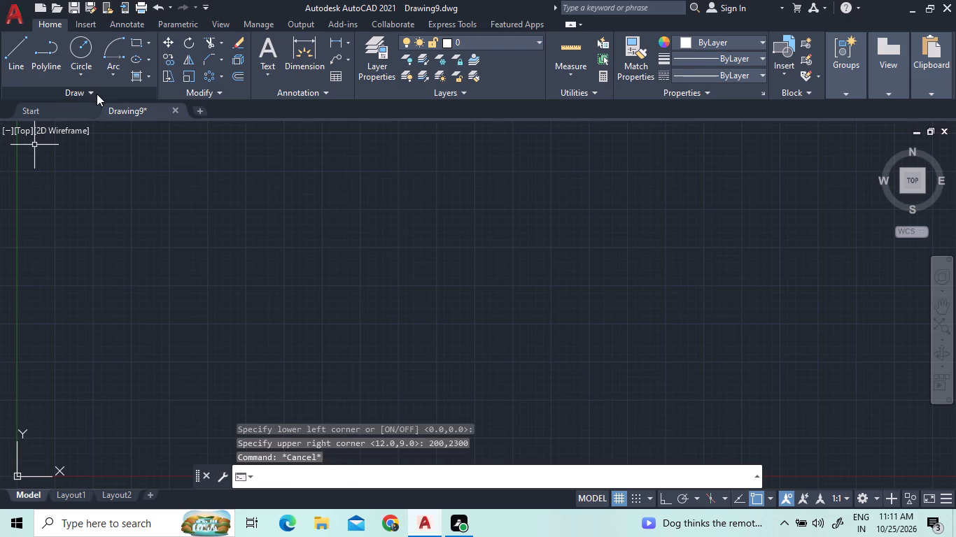
Set the model space limits with the default lower-left corner 0,0 and the upper-right corner at 200,200.
type("LIMI")
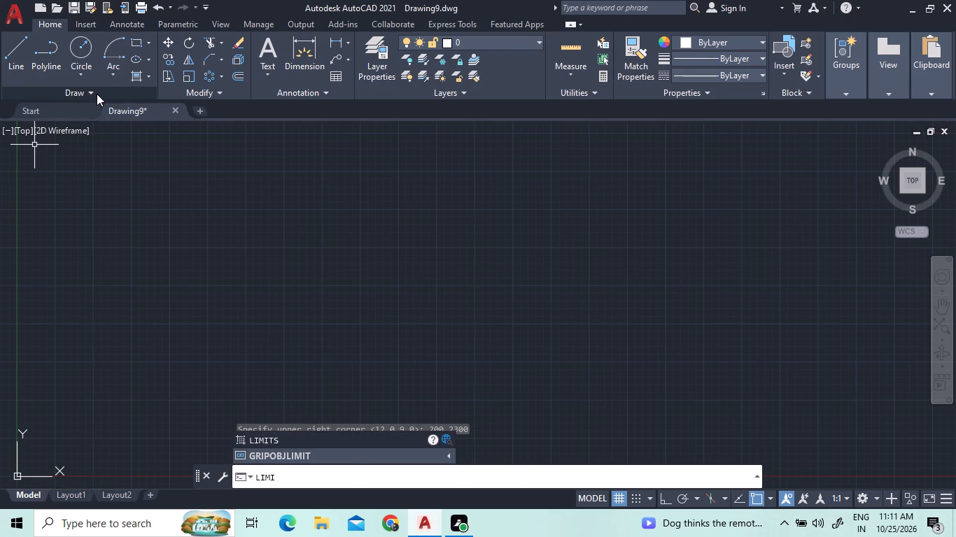
key("Return")
key("Return")
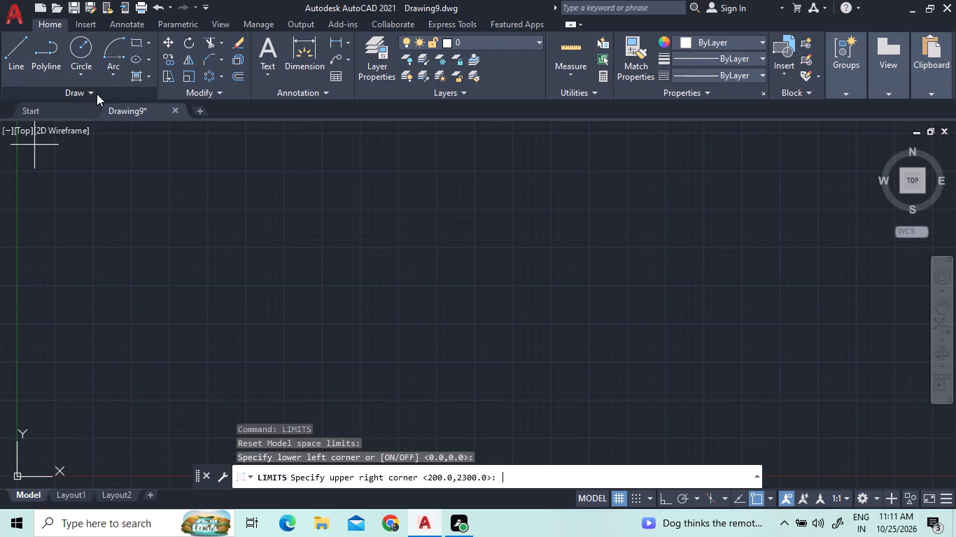
type("200")
type(",200")
key("Return")
Zoom to All so the view fits the drawing limits.
key("z")
key("Return")
key("a")
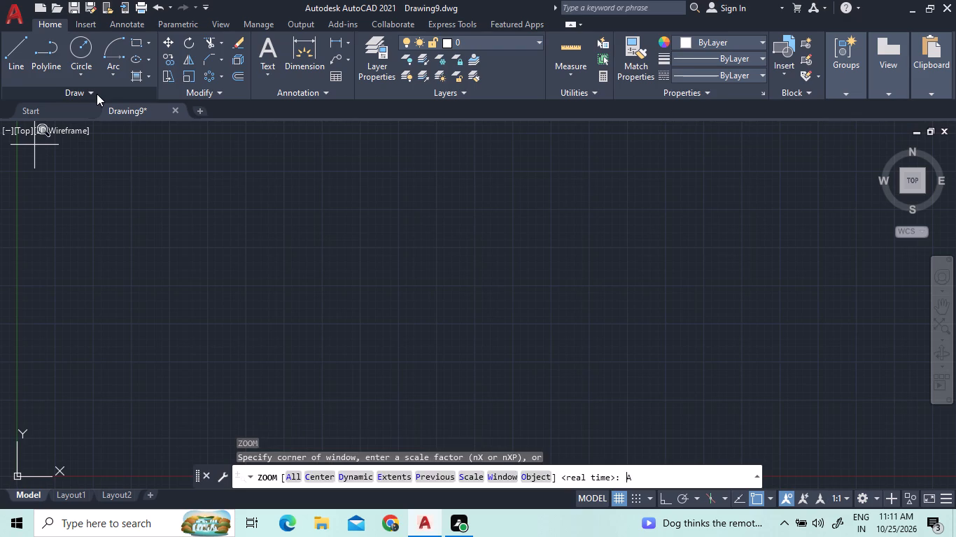
key("Return")
Start a line from a point just to the left of the Y axis, with Ortho mode switched on.
key("l")
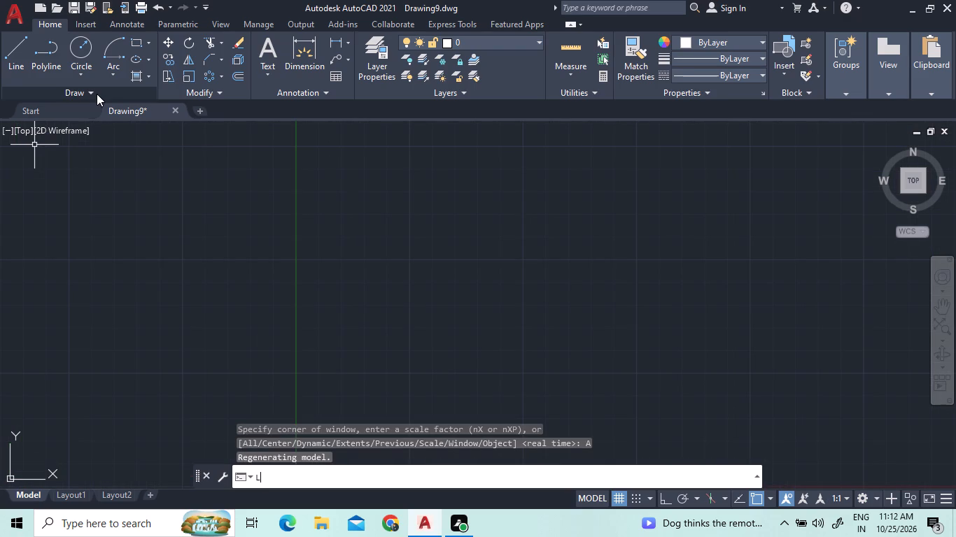
key("Return")
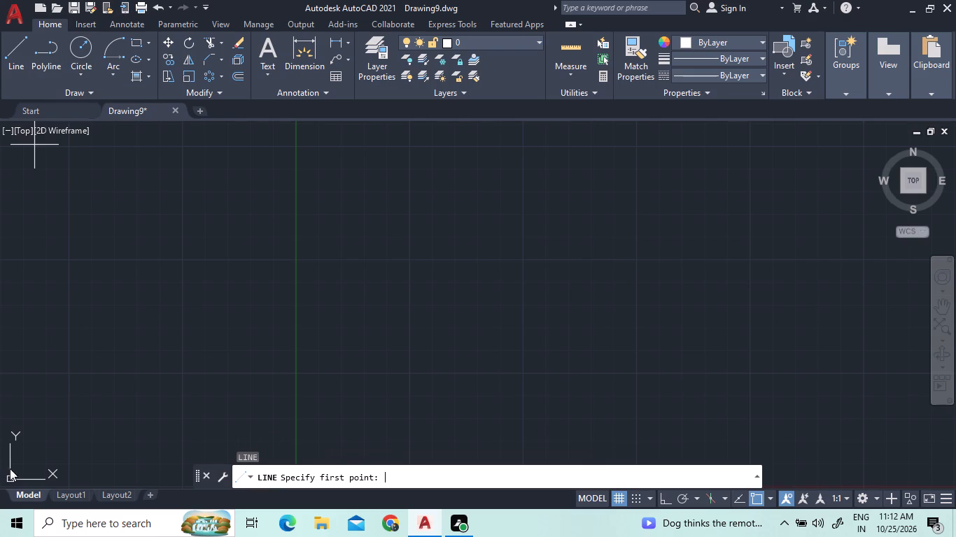
left_click(269, 432)
key("F8")
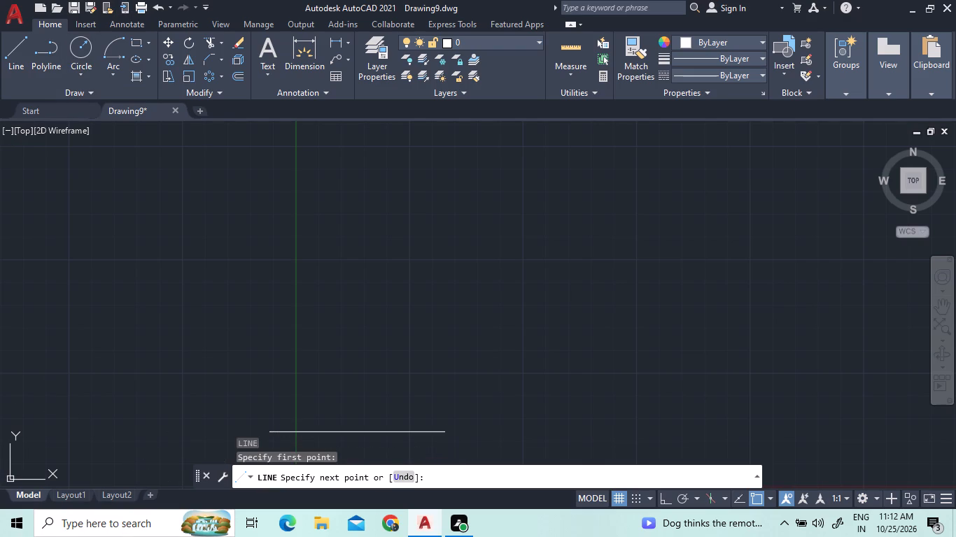
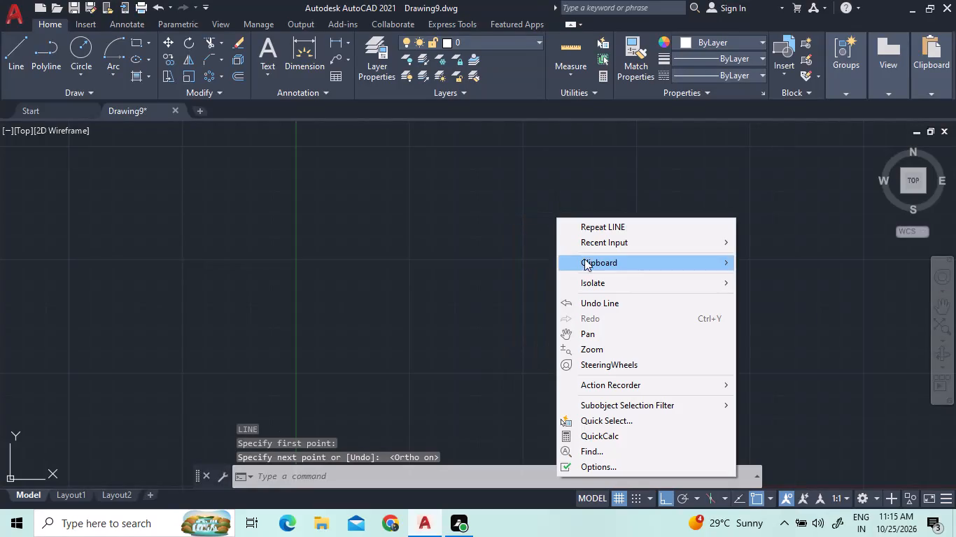
Start a new line from a point in the empty area to the right of the Y axis.
left_click(590, 227)
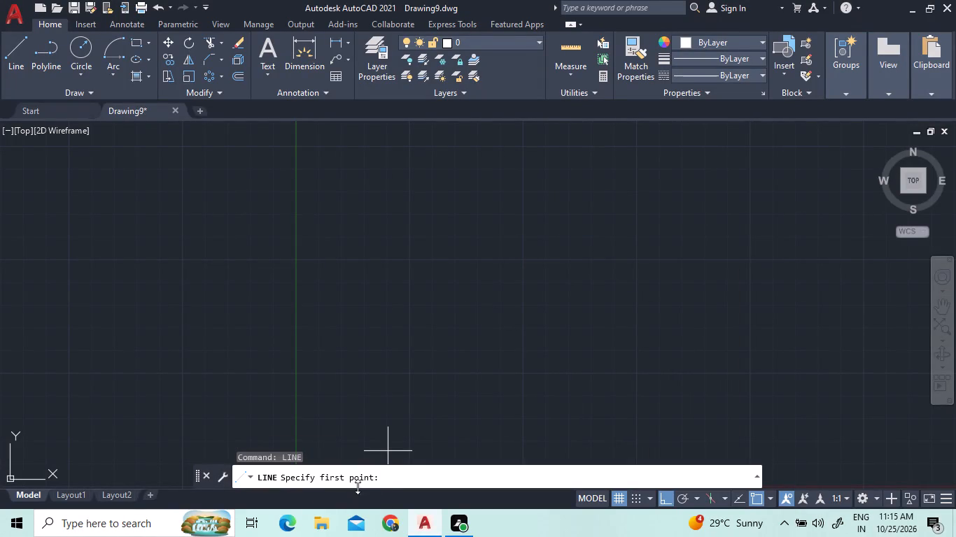
right_click(444, 384)
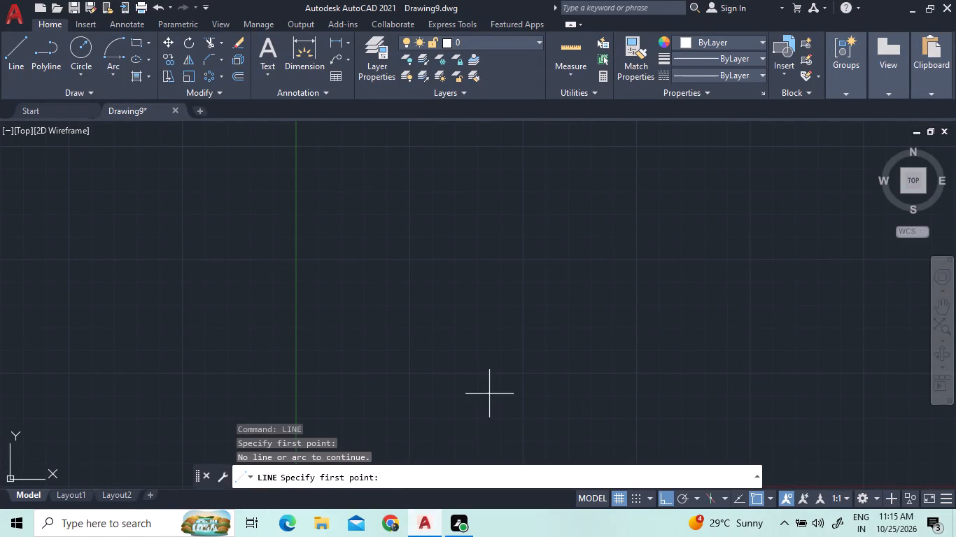
right_click(436, 254)
right_click(497, 316)
right_click(496, 315)
left_click(496, 315)
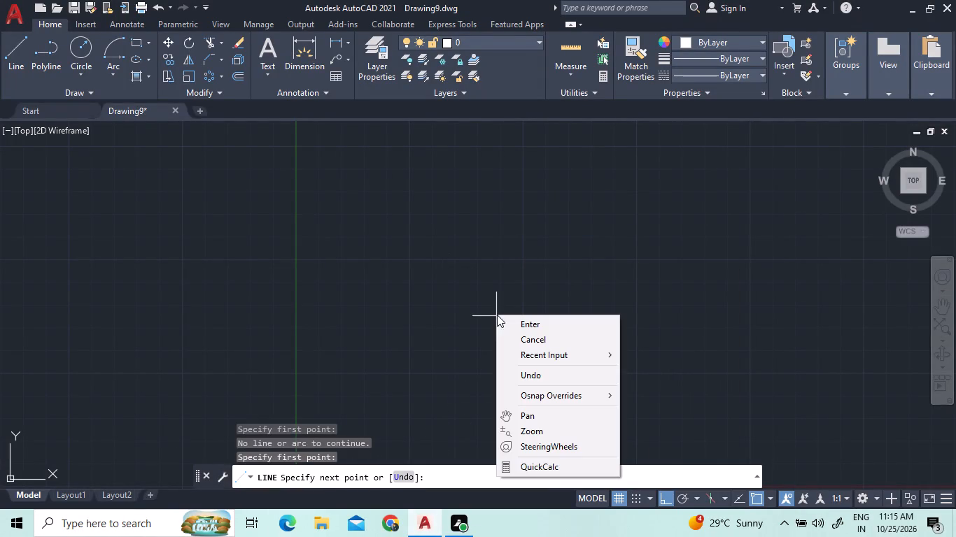
Open QuickCalc within the line command and calculate 0.25*2.
left_click(557, 461)
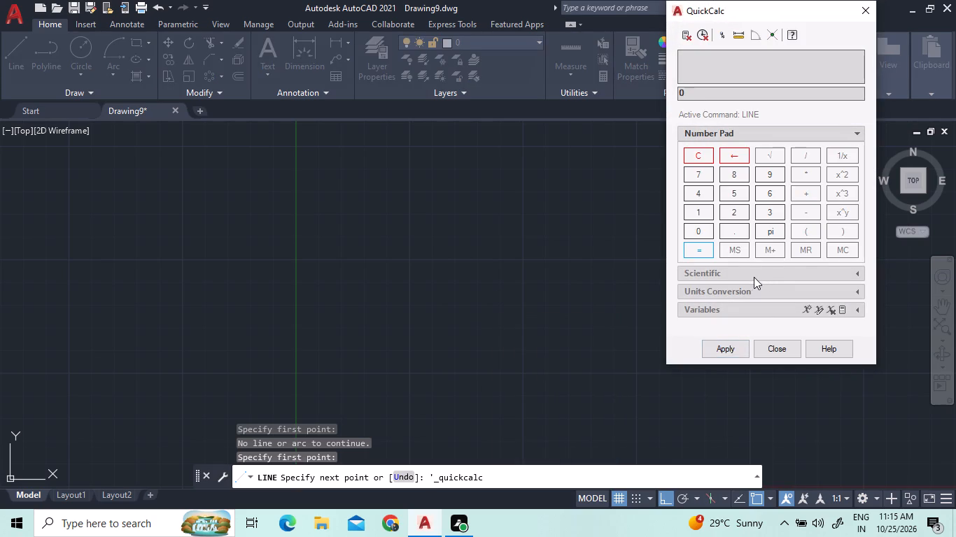
left_click(709, 230)
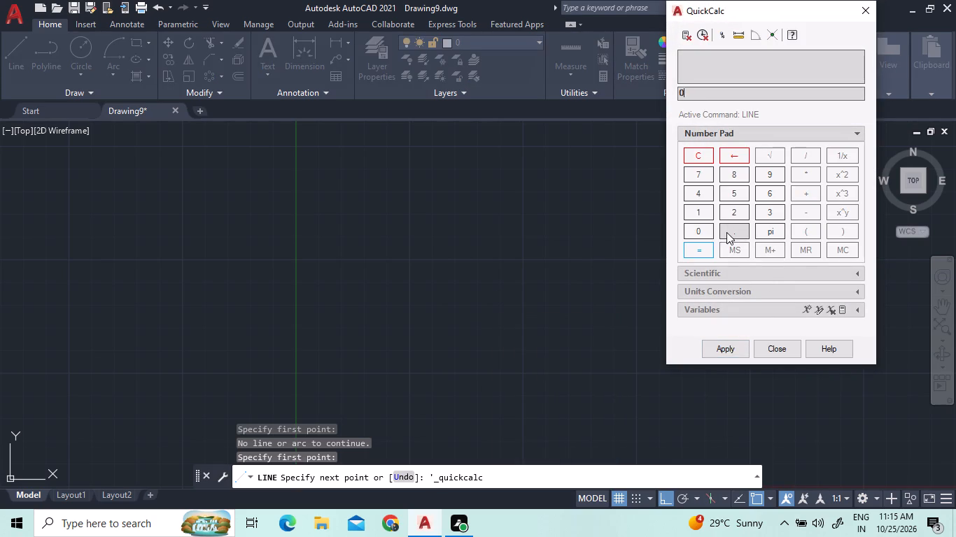
left_click(726, 233)
left_click(731, 203)
left_click(736, 217)
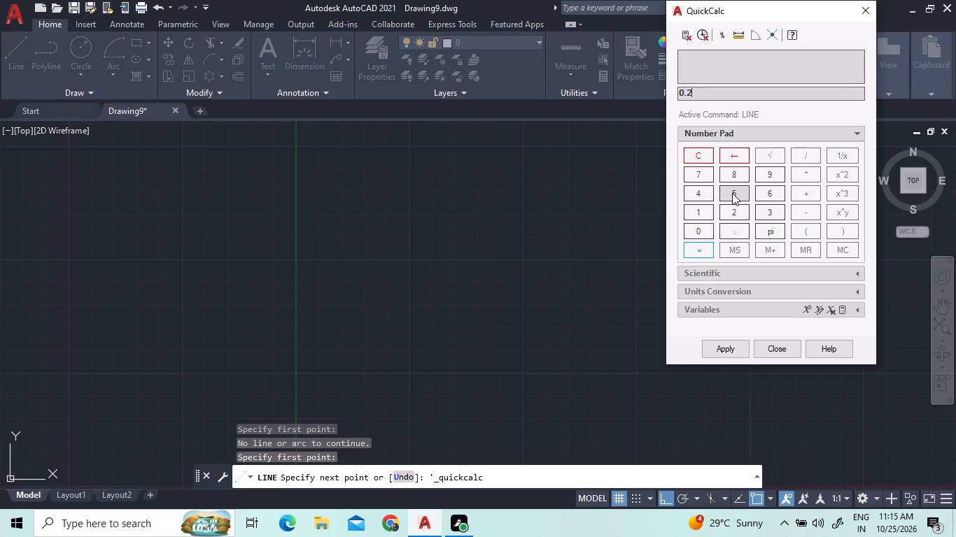
left_click(732, 193)
left_click(794, 173)
left_click(730, 216)
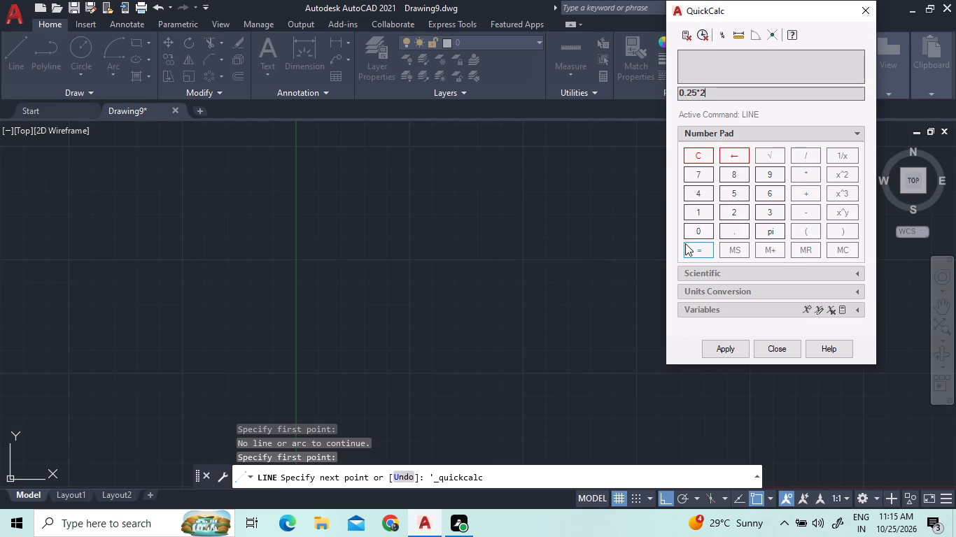
left_click(694, 246)
Add 2.64, 1.22 and 2.92 to the calculated result in QuickCalc.
left_click(817, 192)
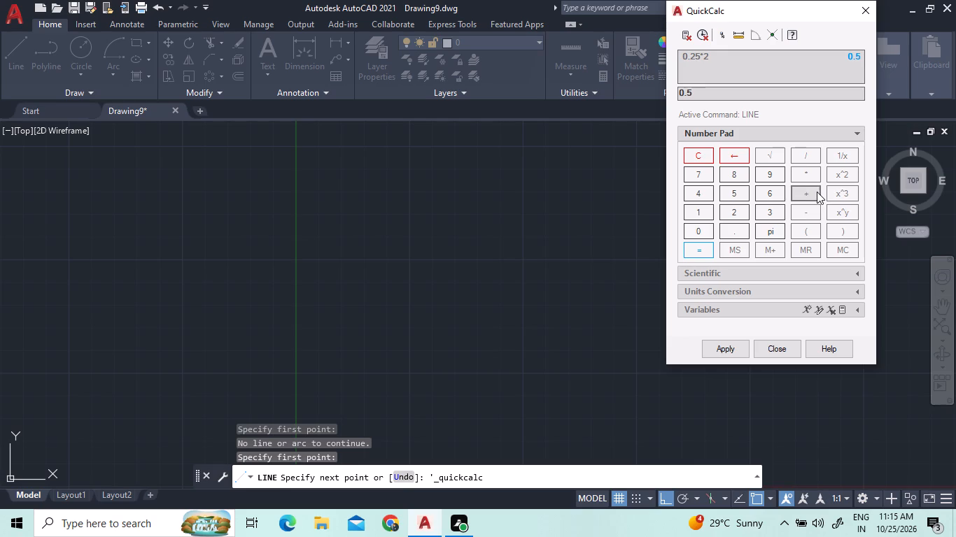
left_click(741, 213)
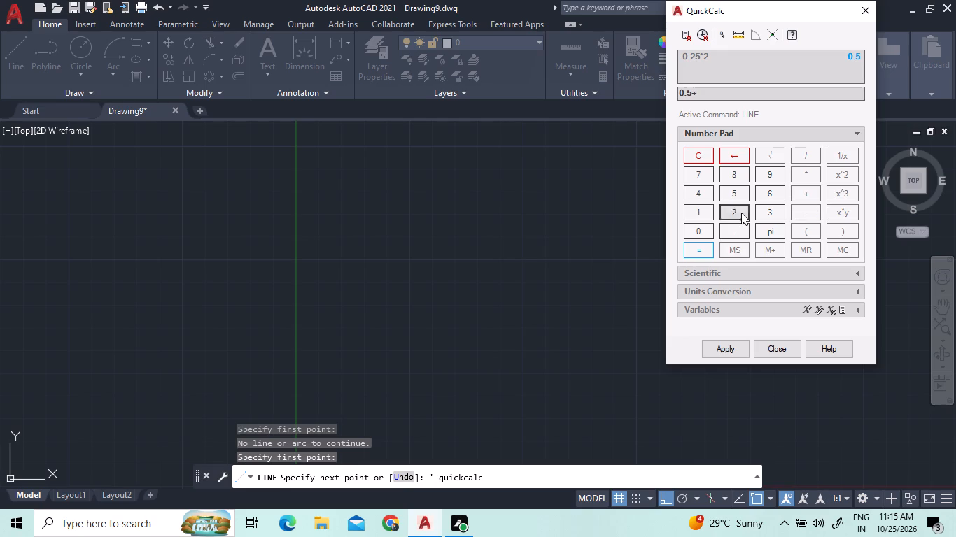
left_click(735, 231)
left_click(764, 194)
left_click(702, 196)
left_click(793, 198)
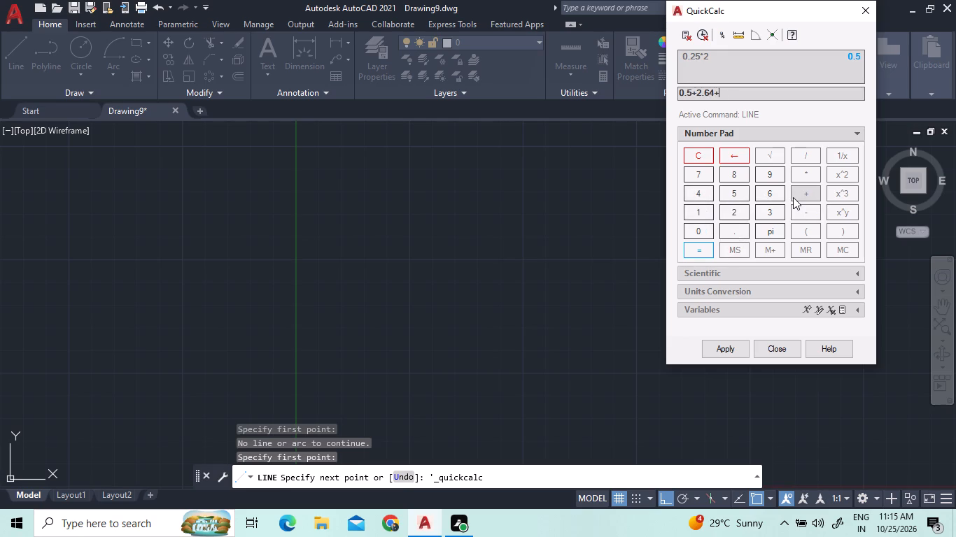
left_click(693, 215)
left_click(728, 231)
double_click(736, 213)
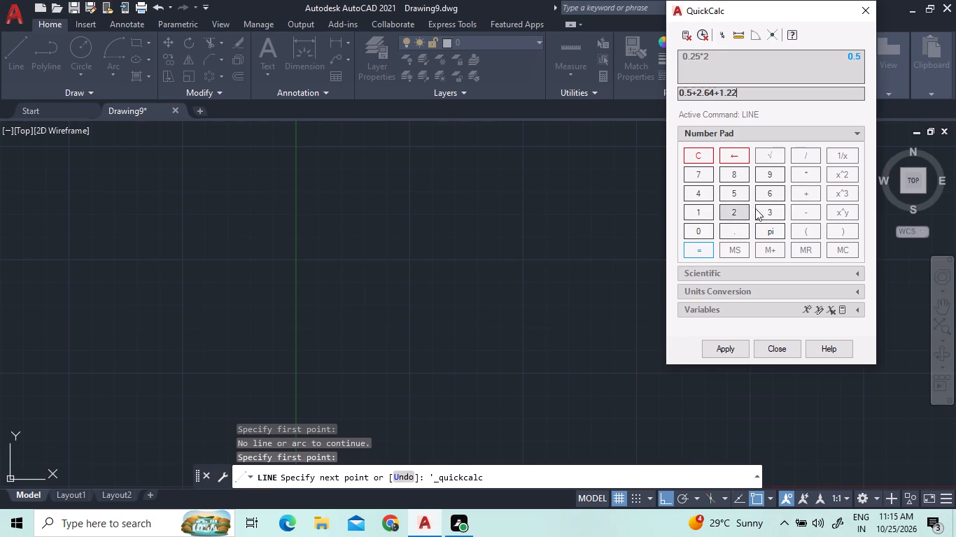
left_click(792, 185)
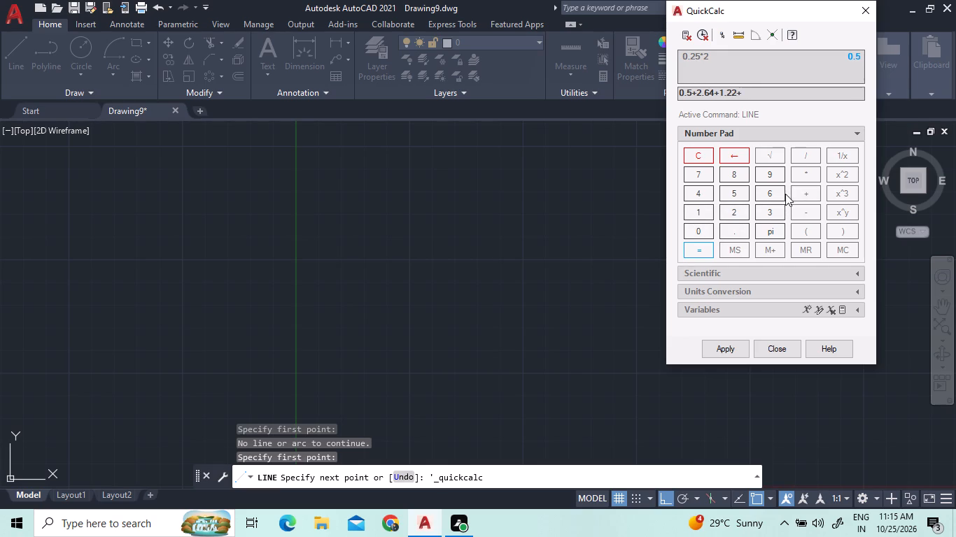
left_click(750, 211)
left_click(740, 213)
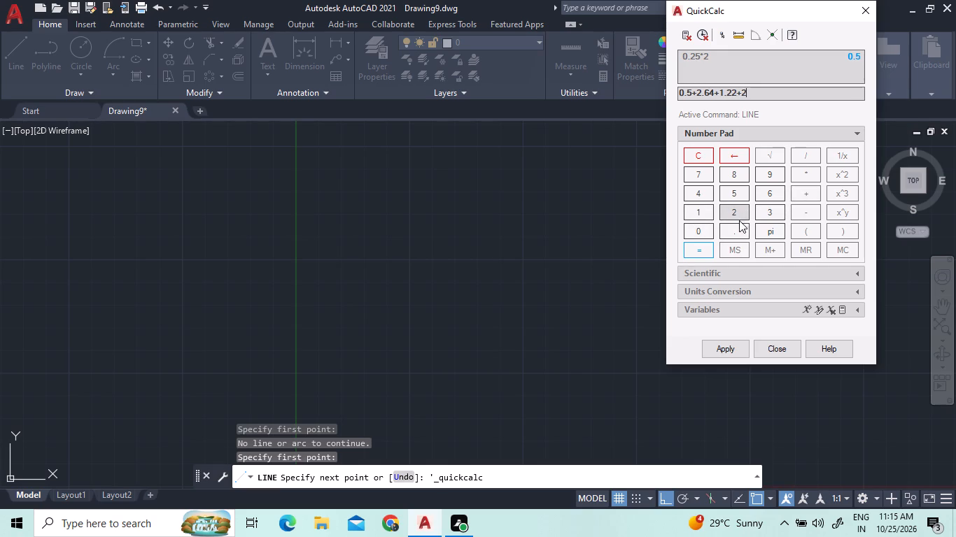
left_click(739, 226)
left_click(763, 171)
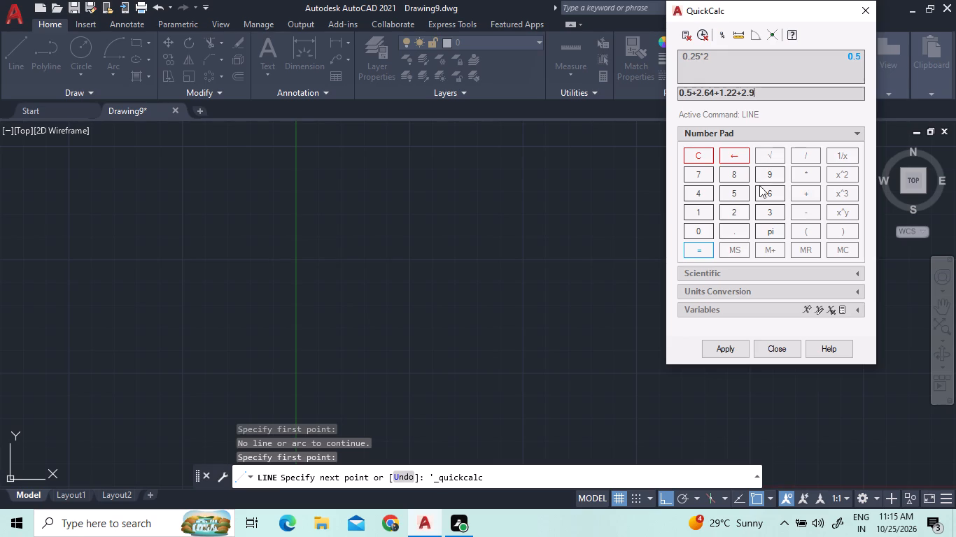
left_click(740, 210)
left_click(715, 254)
left_click(710, 252)
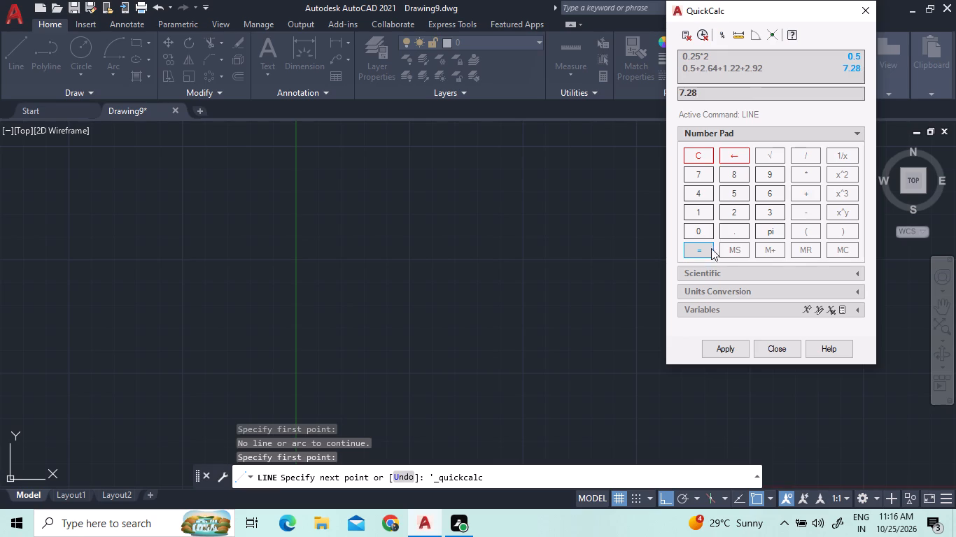
Add 0.15*2 to the running total in QuickCalc.
left_click(815, 189)
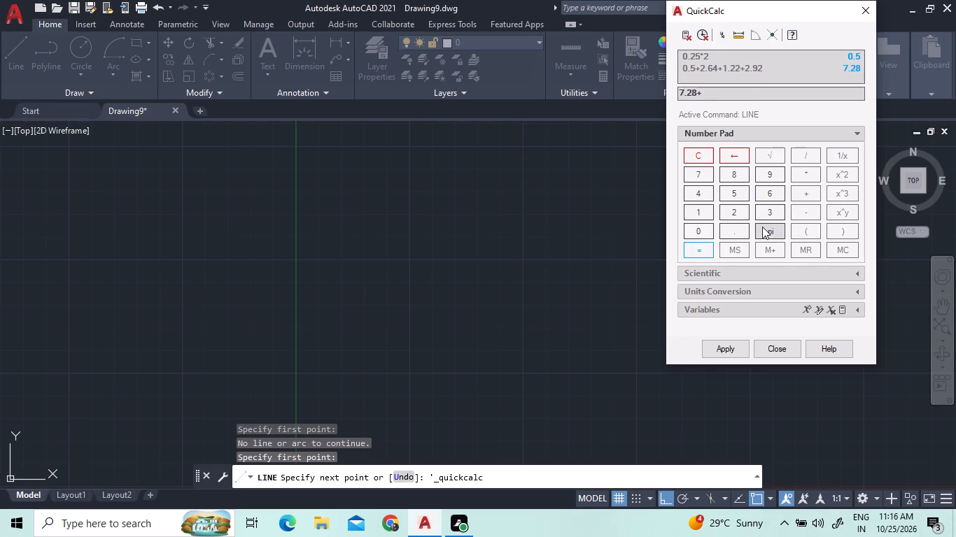
left_click(705, 237)
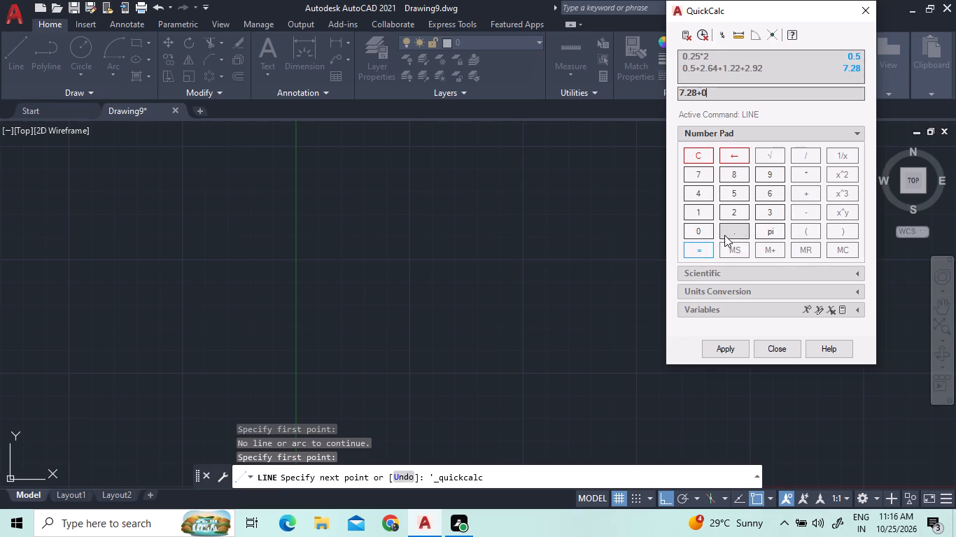
left_click(724, 235)
left_click(713, 217)
left_click(742, 187)
left_click(802, 174)
left_click(732, 210)
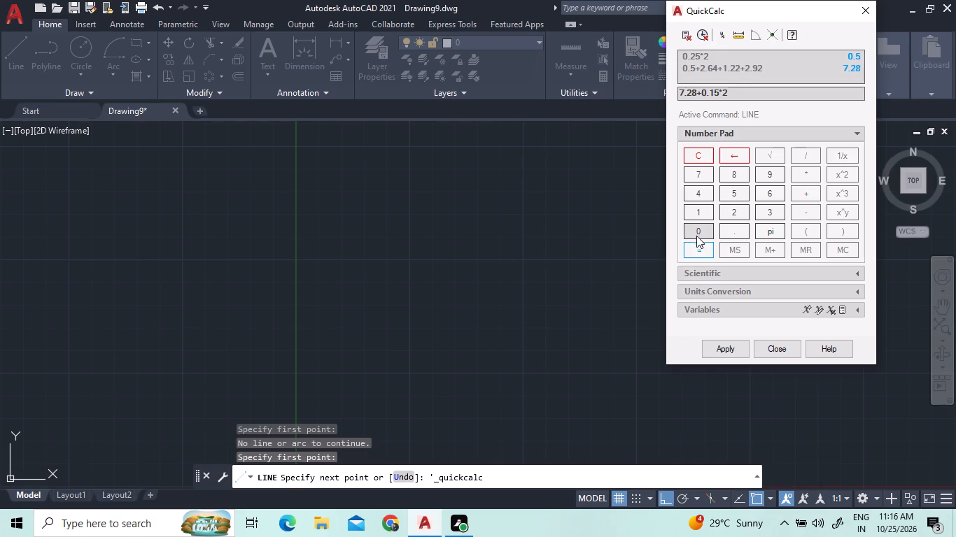
left_click(696, 242)
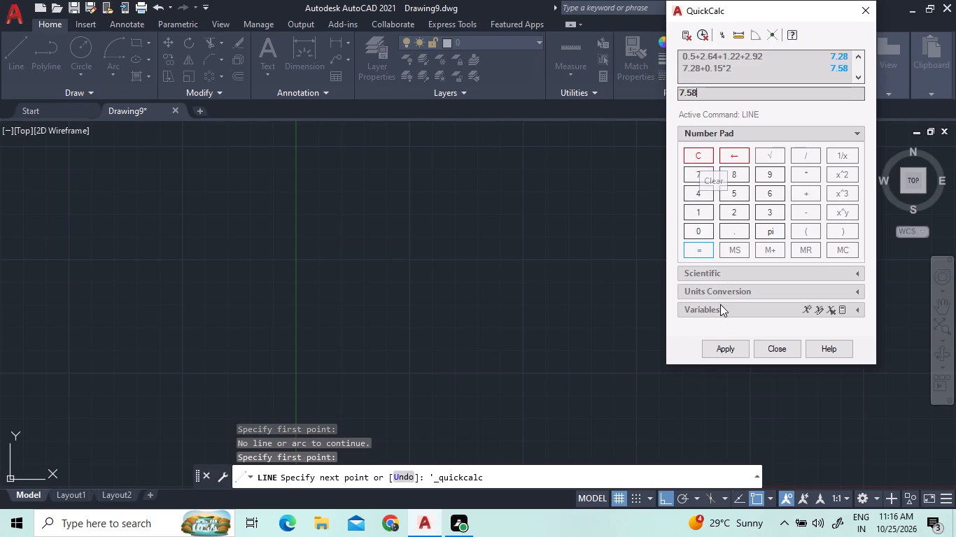
Apply the calculated 7.58 as the length of the horizontal first segment, drawn toward positive X.
left_click(717, 345)
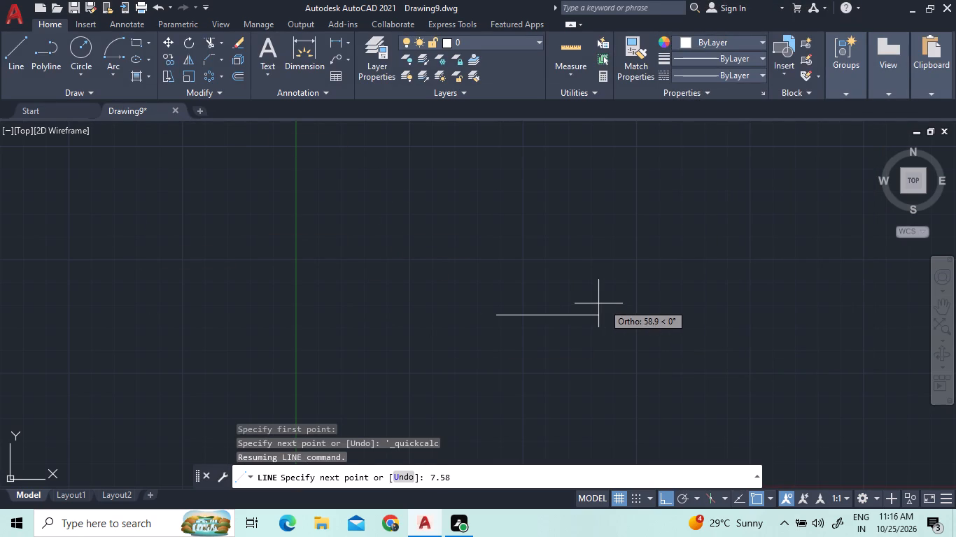
key("Return")
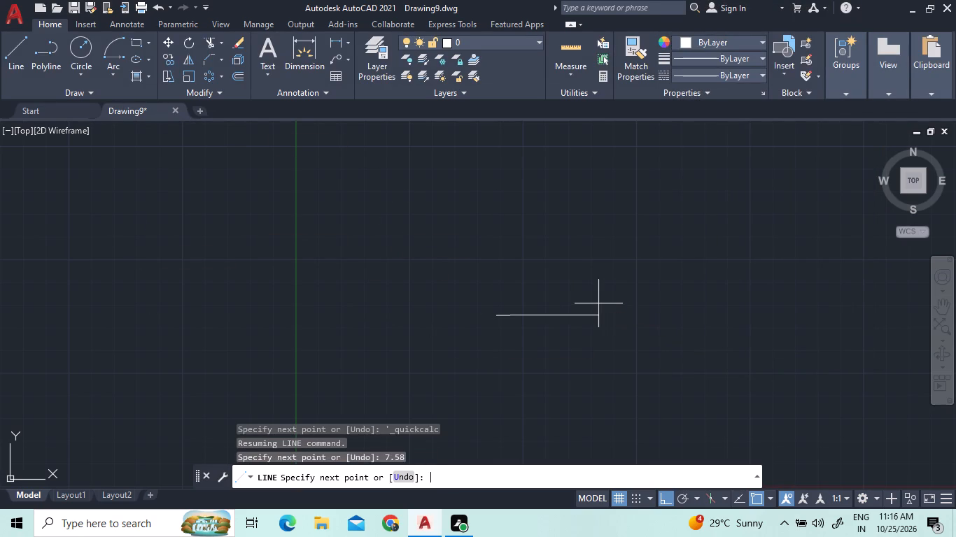
Reopen QuickCalc within the line command and start a new expression with 0.25*2.
right_click(524, 291)
left_click(593, 443)
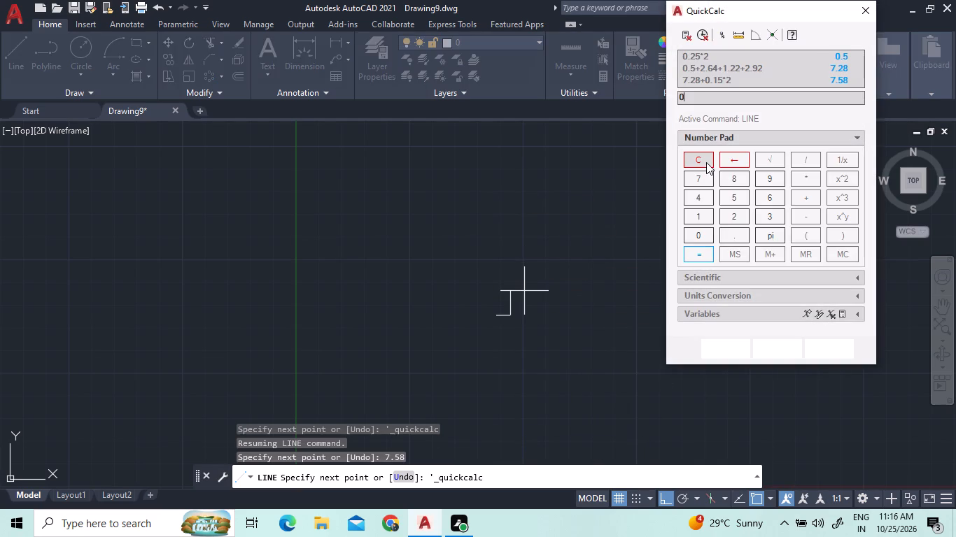
left_click(698, 164)
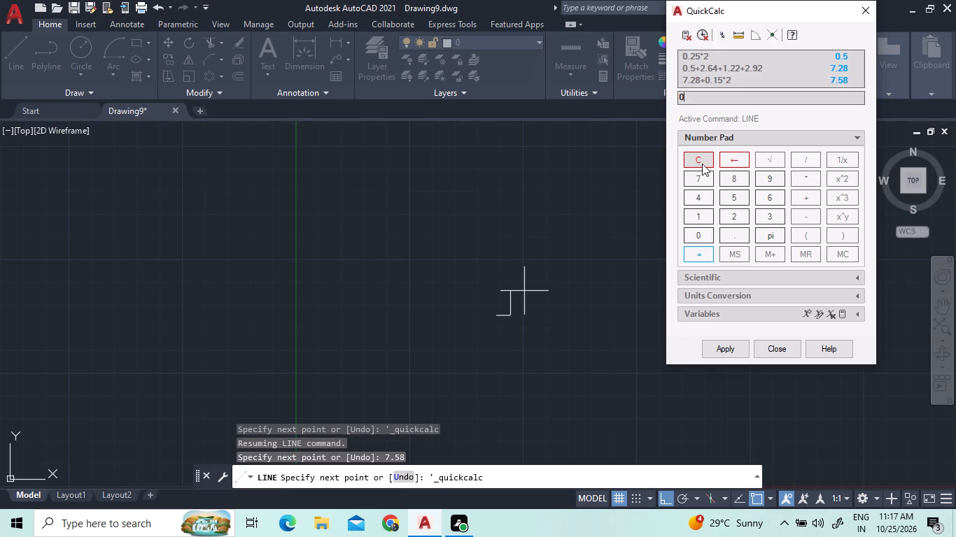
left_click(710, 238)
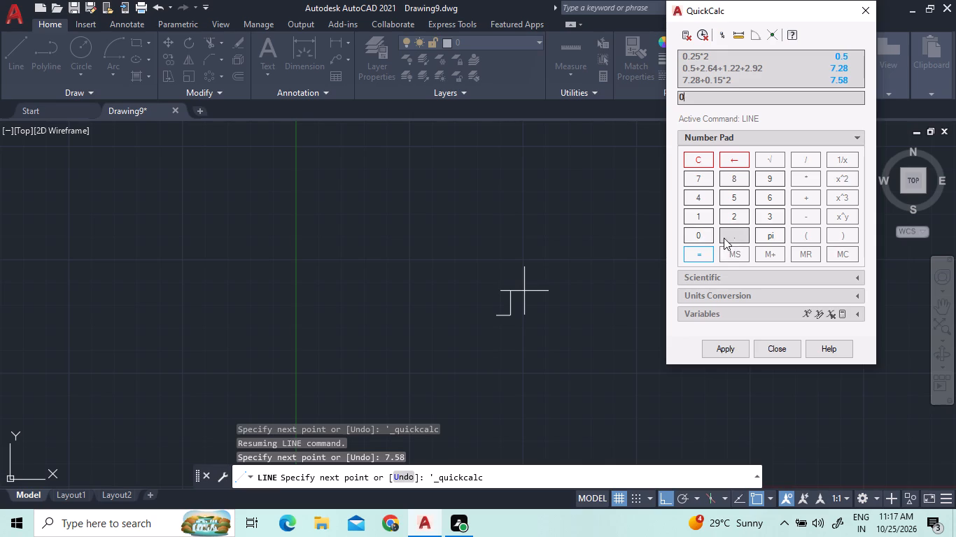
left_click(724, 238)
left_click(734, 217)
left_click(734, 206)
left_click(738, 189)
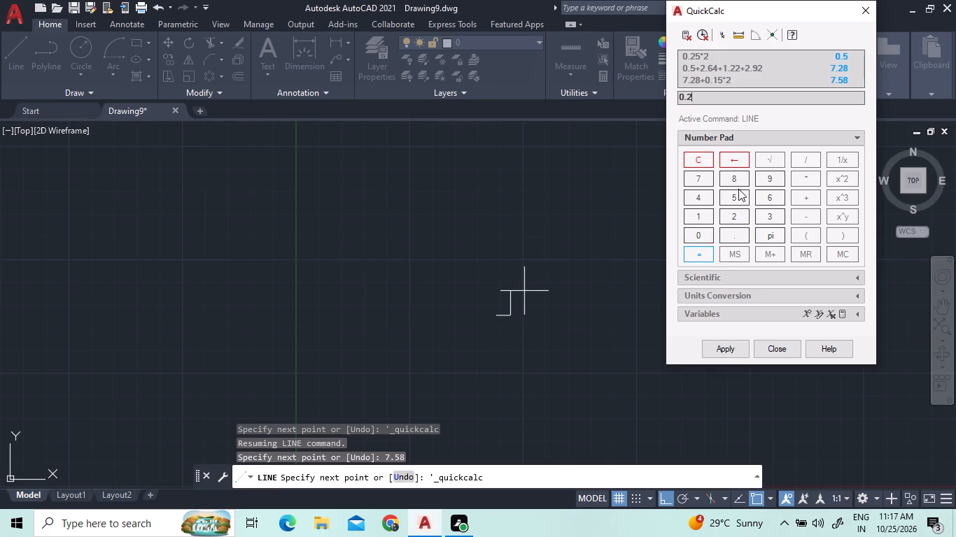
left_click(740, 191)
left_click(808, 193)
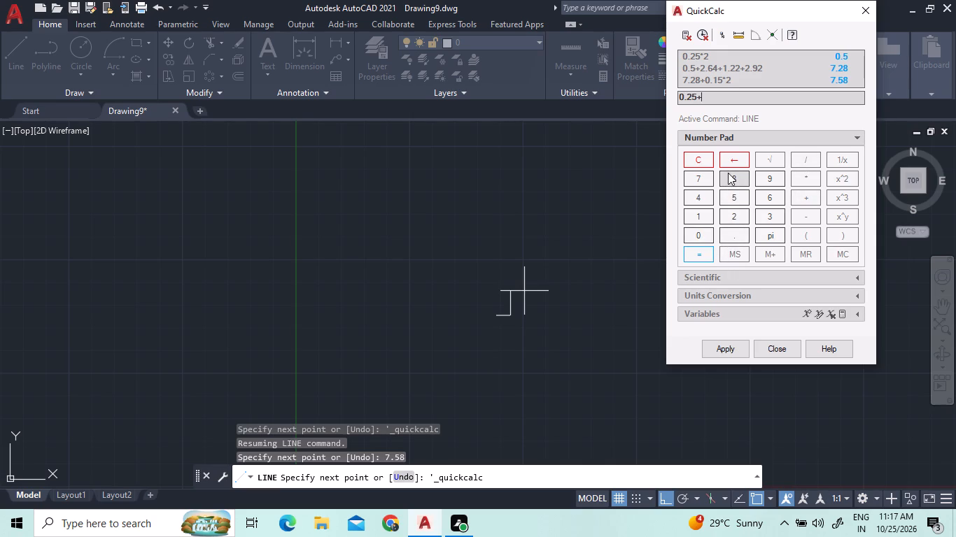
left_click(733, 156)
left_click(807, 176)
left_click(727, 216)
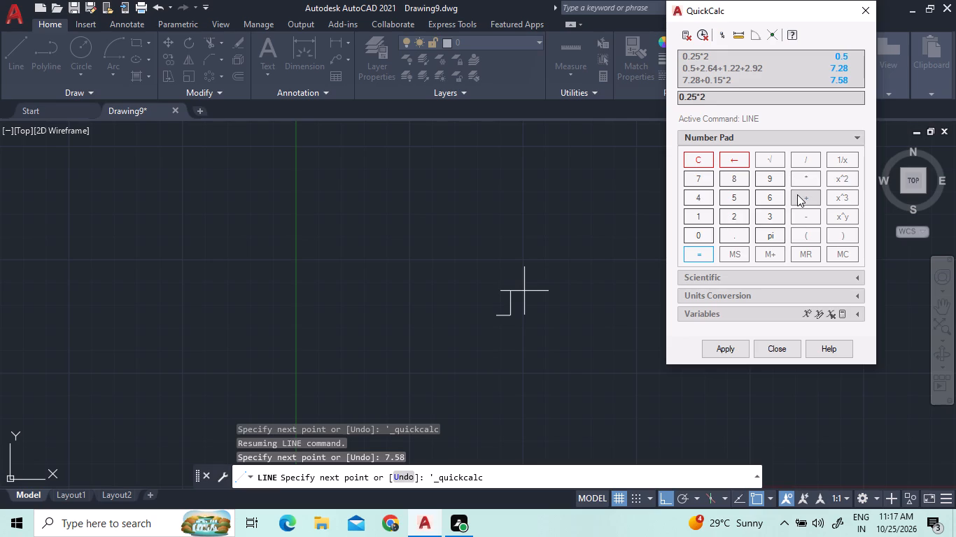
Extend the QuickCalc expression by adding 3.84 and 1.52.
left_click(798, 194)
left_click(770, 216)
left_click(741, 239)
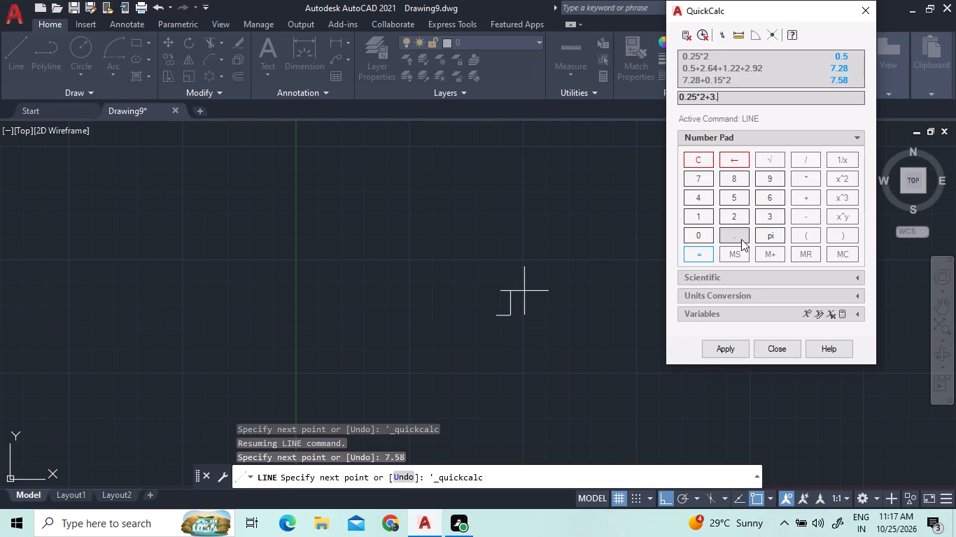
left_click(737, 177)
left_click(717, 192)
left_click(701, 202)
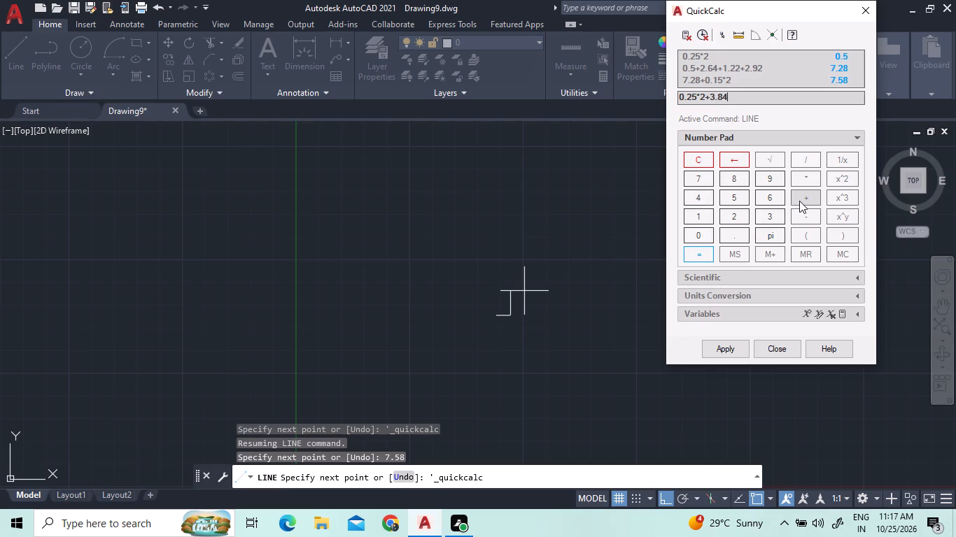
left_click(799, 201)
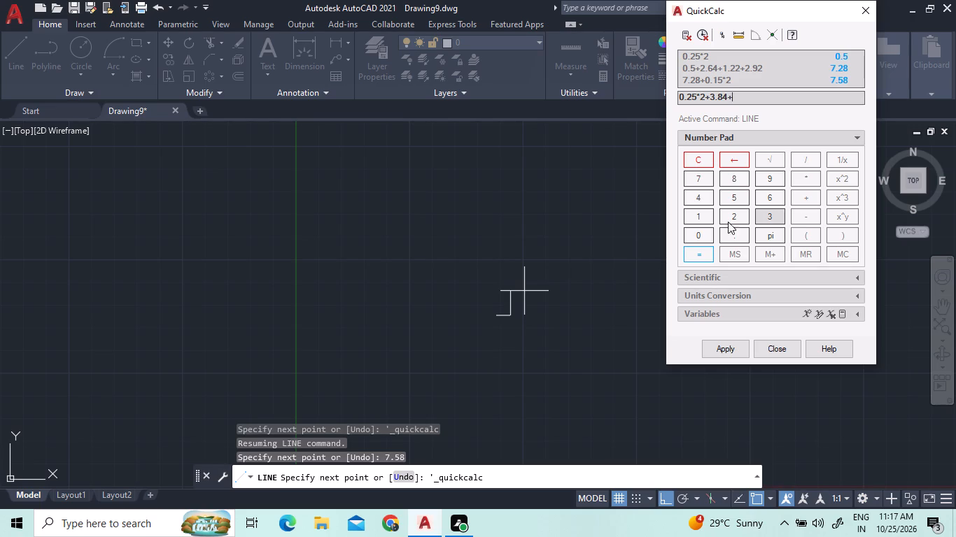
left_click(702, 218)
left_click(726, 236)
left_click(742, 192)
left_click(740, 209)
Add 4.96 to the QuickCalc expression and subtract 1.65 from it.
left_click(805, 196)
left_click(695, 197)
left_click(733, 234)
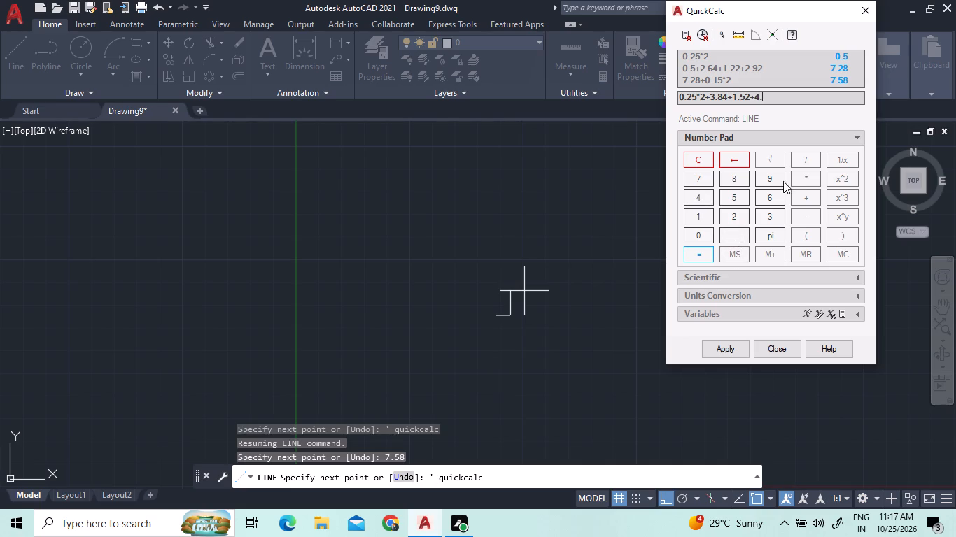
left_click(782, 177)
left_click(777, 203)
left_click(808, 215)
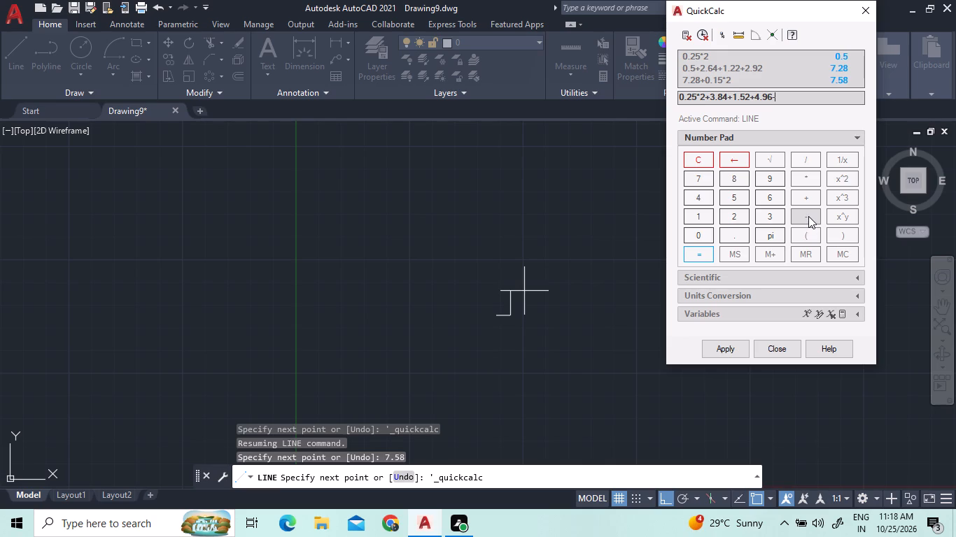
left_click(693, 216)
left_click(742, 237)
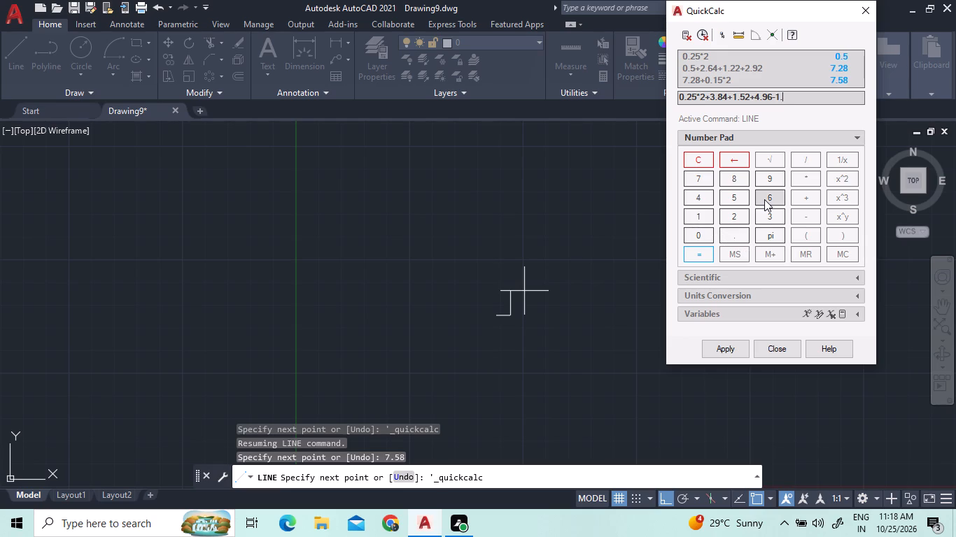
left_click(764, 200)
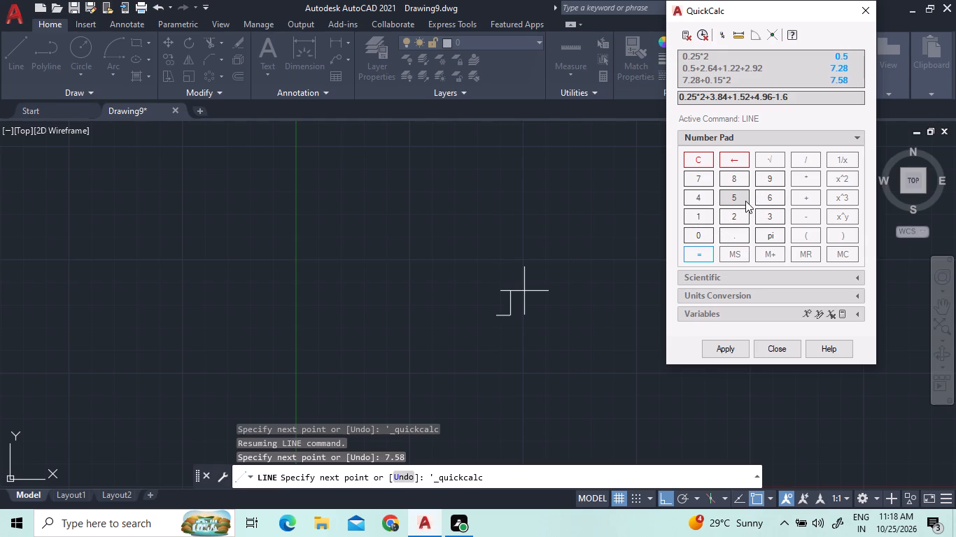
left_click(745, 201)
Extend the QuickCalc expression by adding 1.52 and 3.84.
left_click(807, 203)
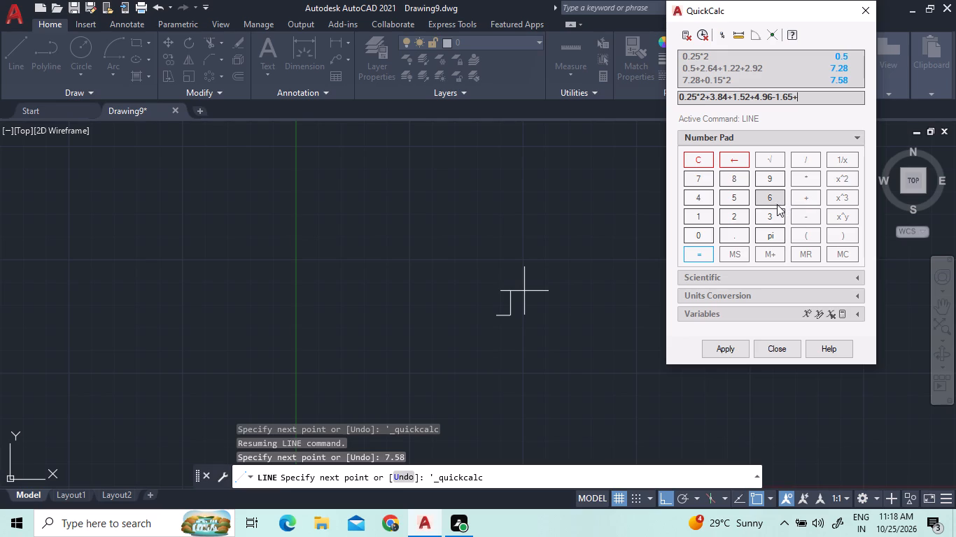
left_click(711, 209)
left_click(738, 233)
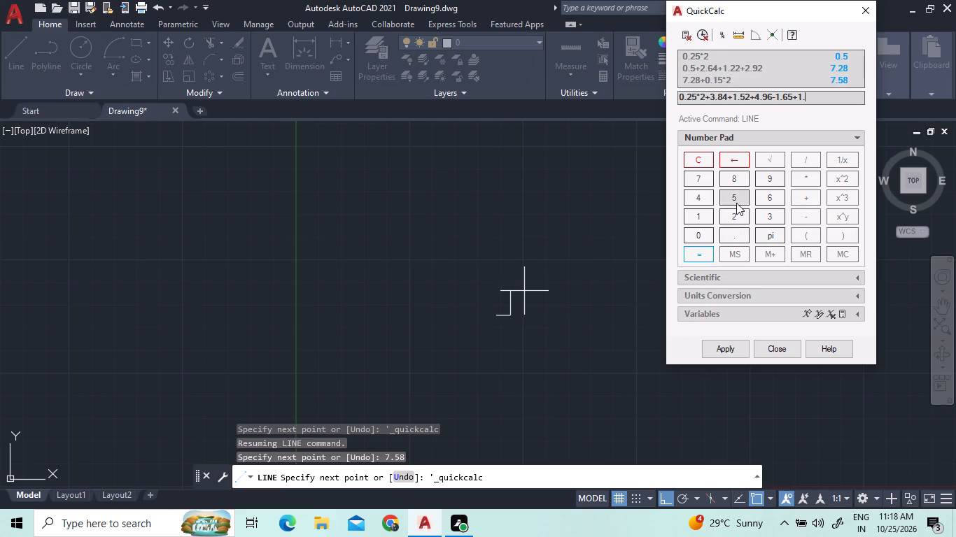
left_click(736, 199)
left_click(736, 209)
left_click(813, 199)
left_click(779, 220)
left_click(741, 241)
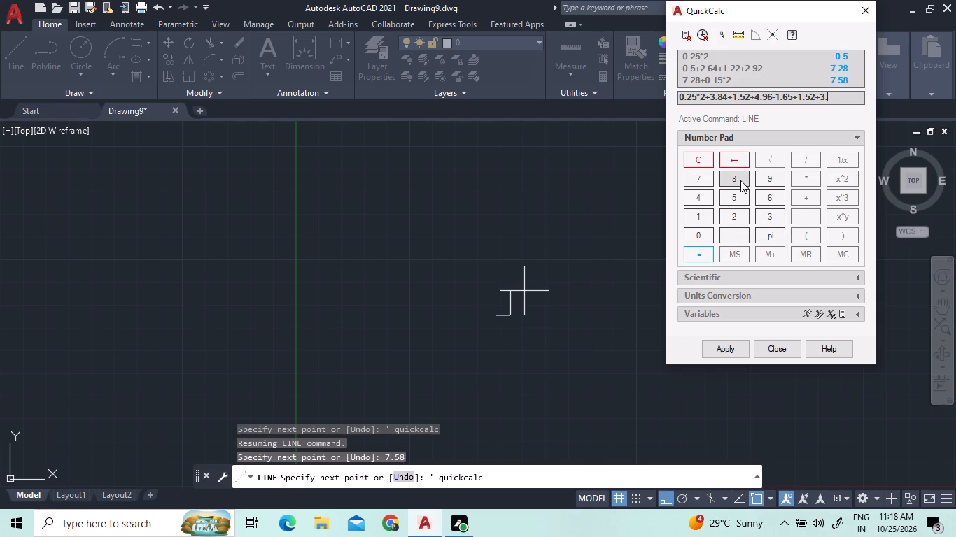
left_click(740, 181)
left_click(694, 189)
Add the product 0.15*2 to the QuickCalc expression.
left_click(799, 199)
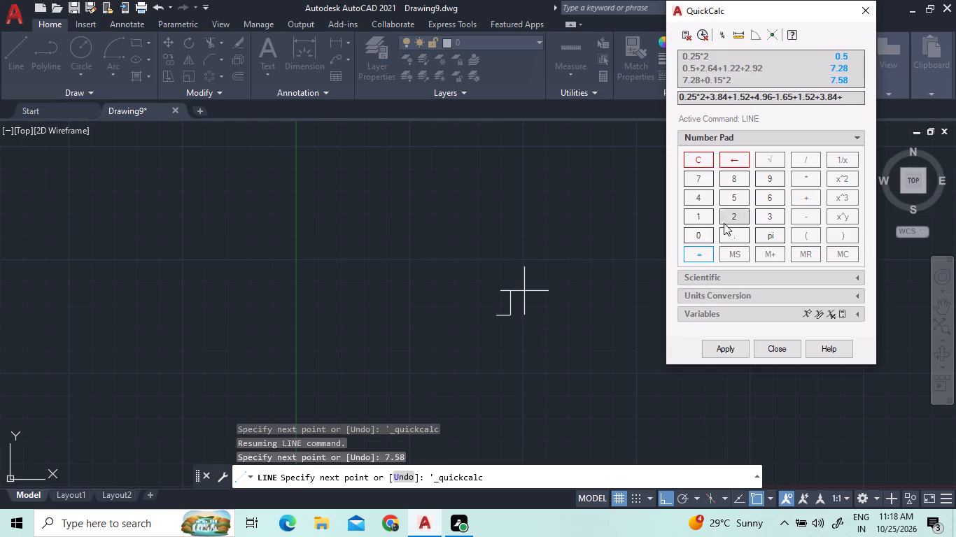
left_click(703, 229)
left_click(727, 233)
left_click(706, 213)
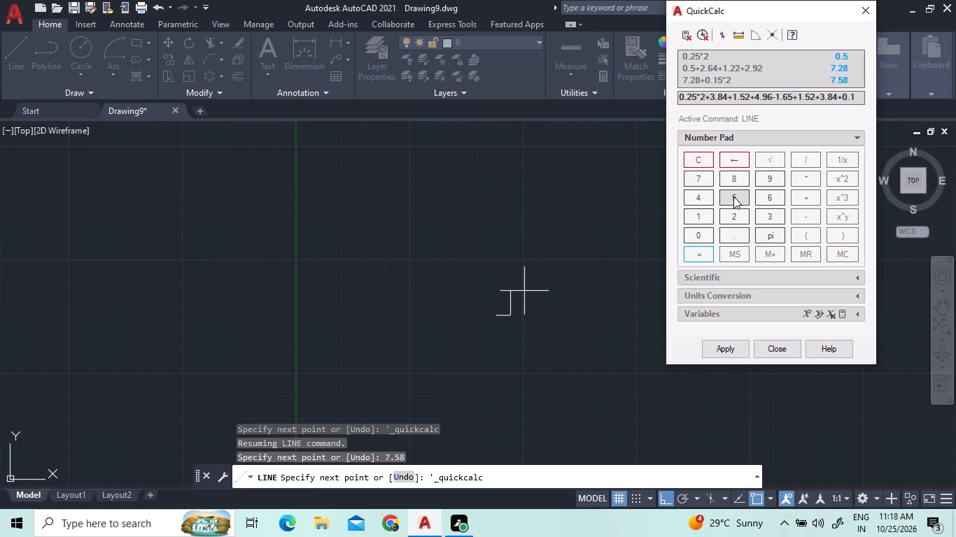
left_click(734, 196)
left_click(808, 173)
left_click(738, 210)
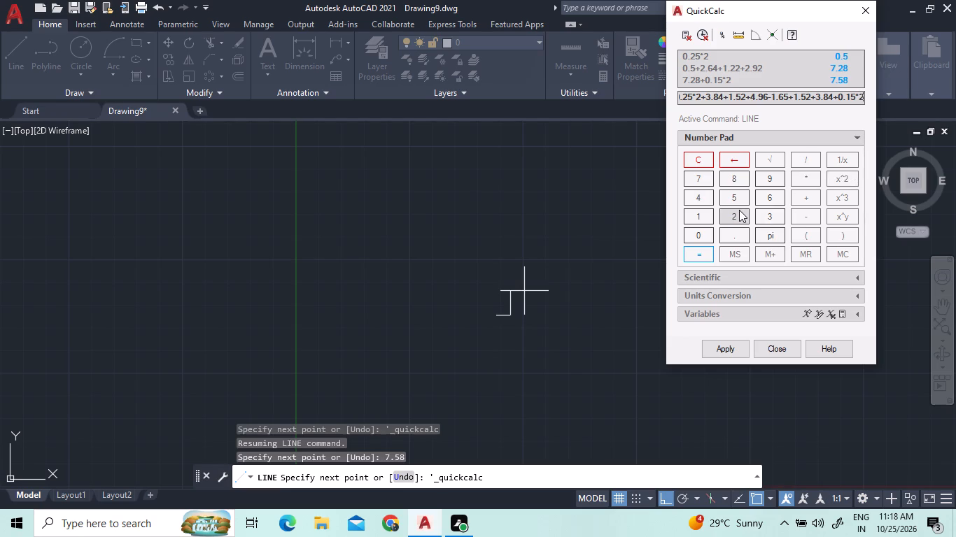
Add a final 0.25 to the QuickCalc expression and evaluate the complete sum.
left_click(803, 197)
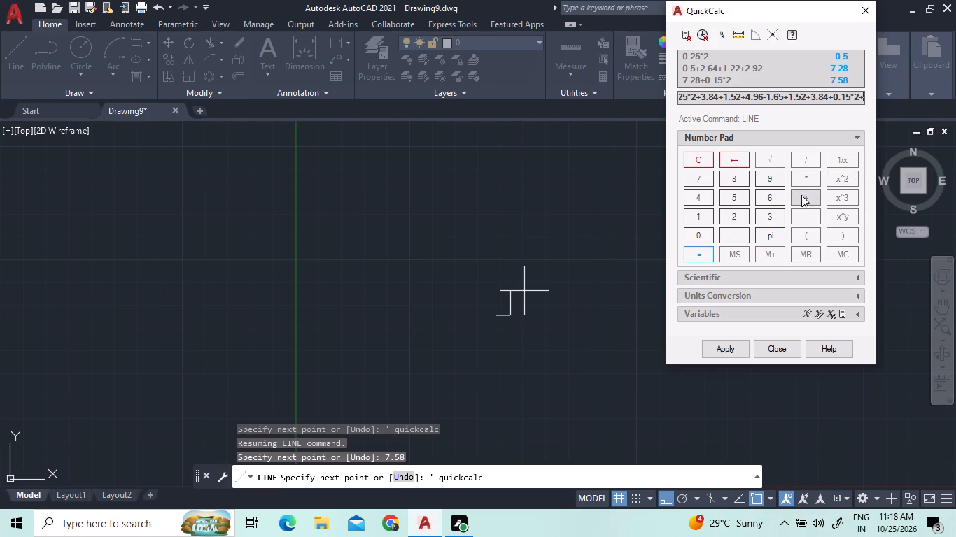
left_click(696, 235)
left_click(724, 232)
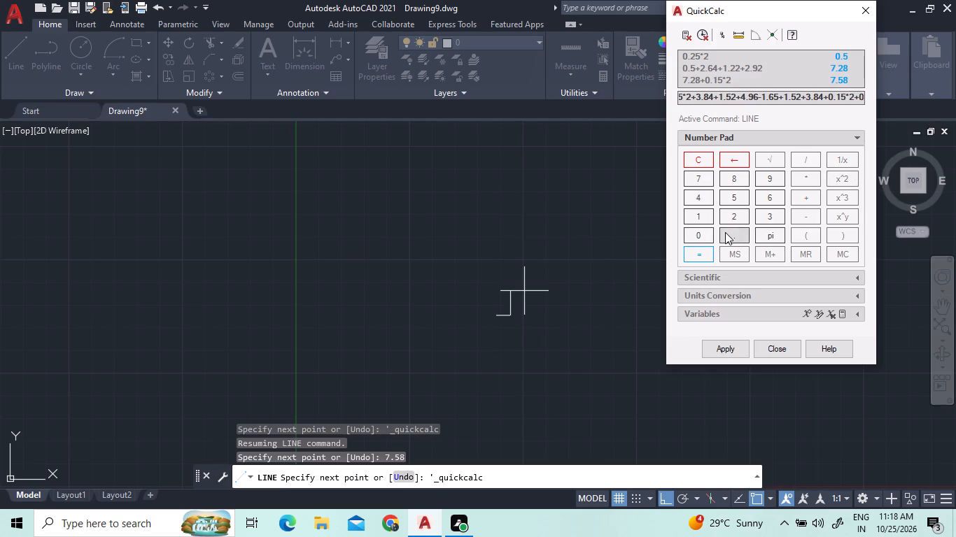
left_click(738, 201)
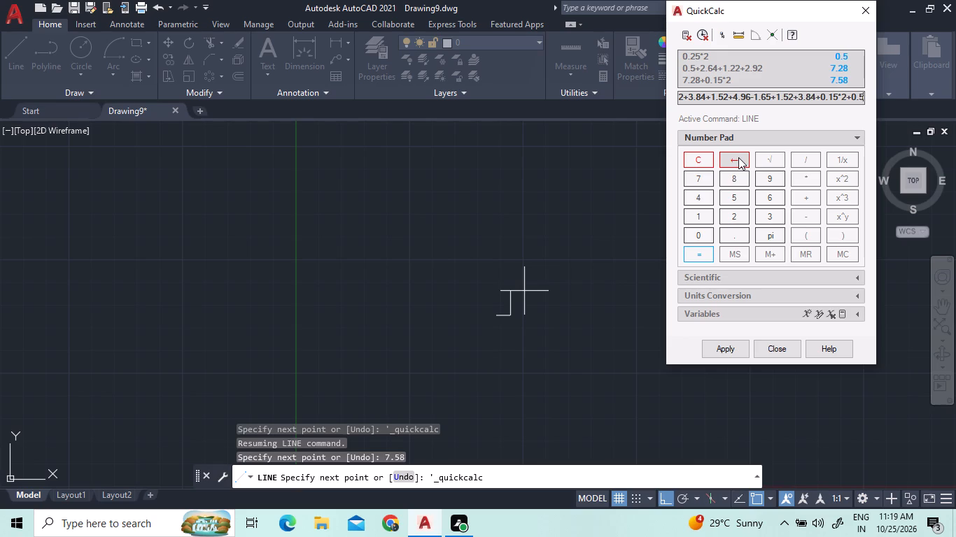
left_click(738, 157)
left_click(736, 223)
left_click(734, 203)
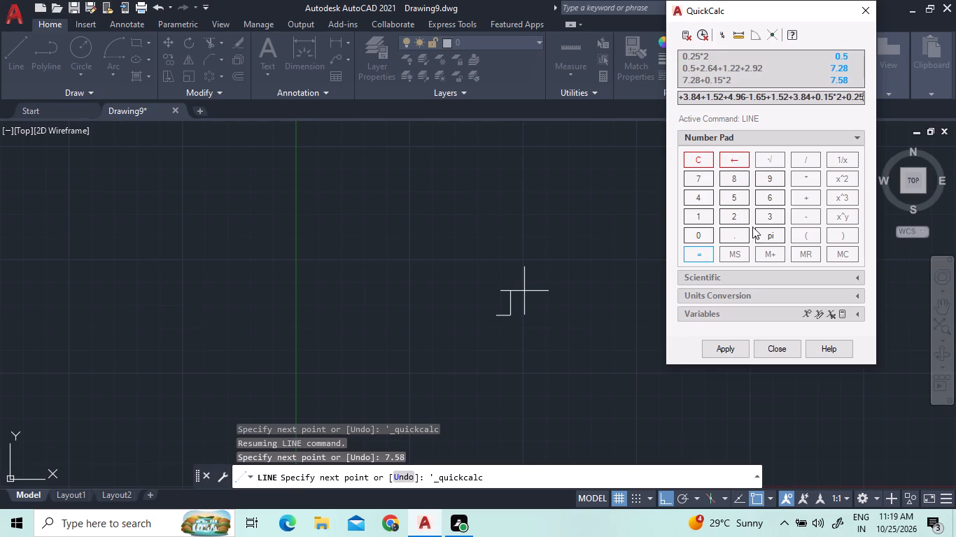
left_click(690, 252)
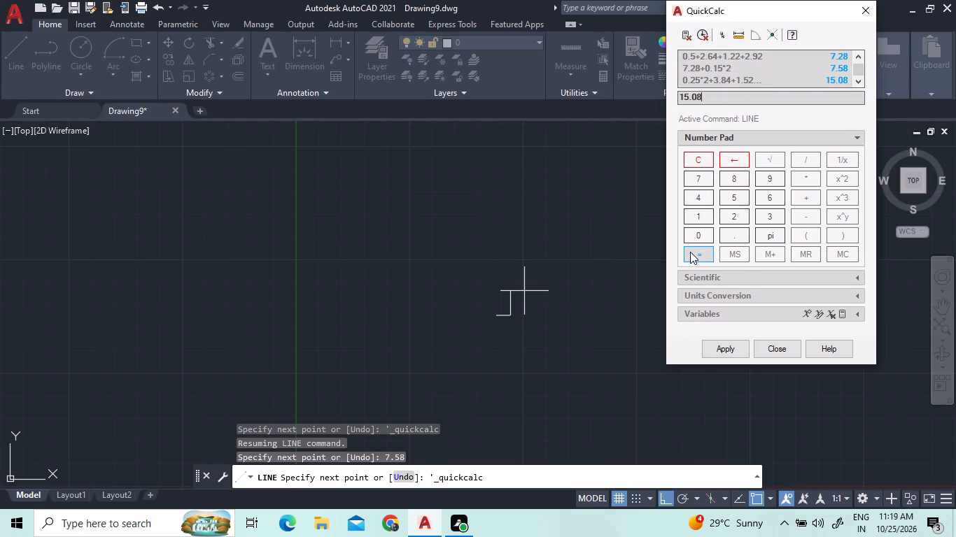
Draw the upward side of the outline using the calculated QuickCalc length of 15.08.
left_click(717, 344)
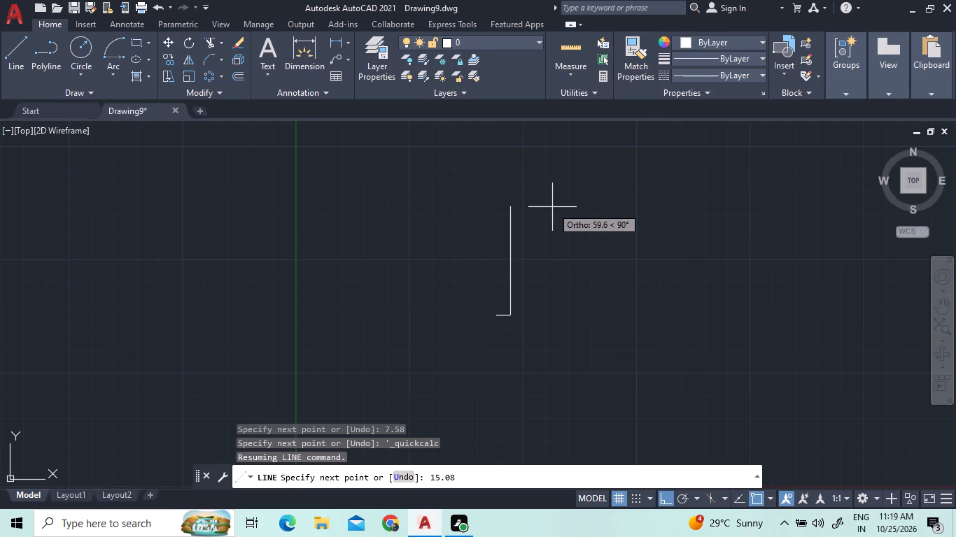
key("Return")
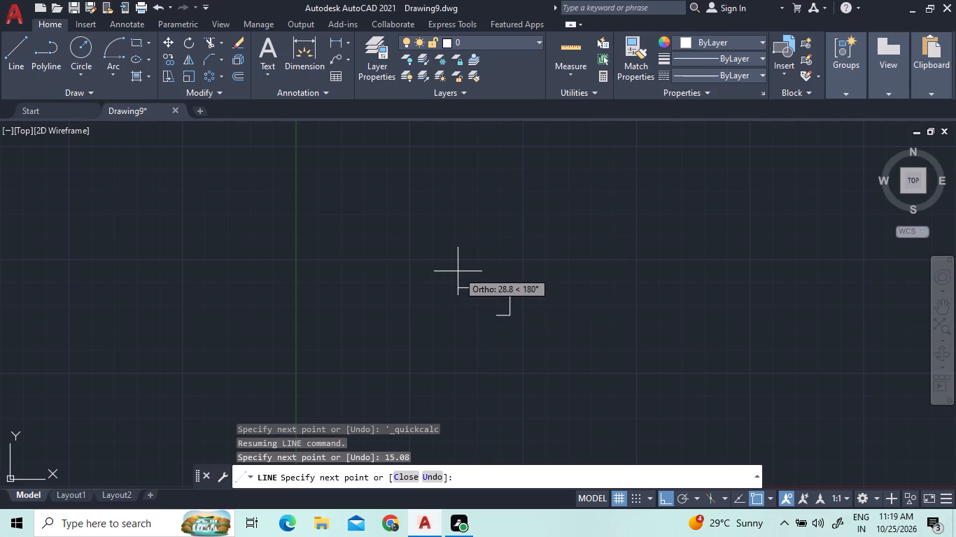
Draw the top side 7.58 long back toward the starting side and close the line chain into a rectangle.
scroll(458, 271, "up", 1)
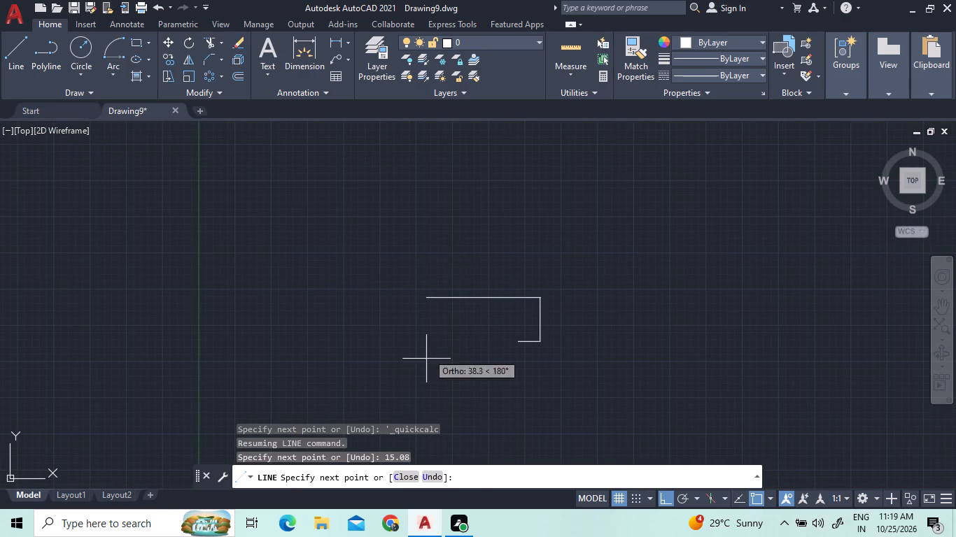
left_click_drag(456, 465, 446, 426)
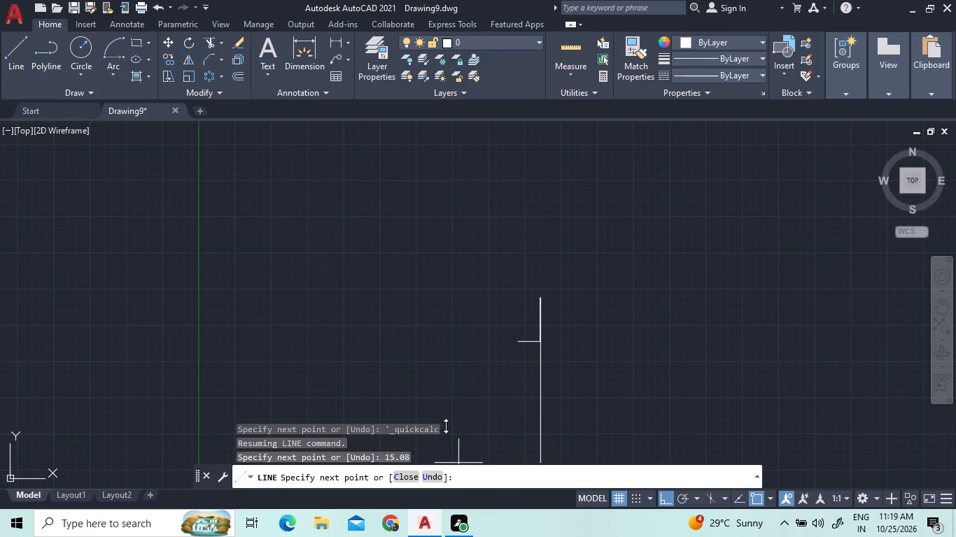
left_click_drag(446, 426, 442, 438)
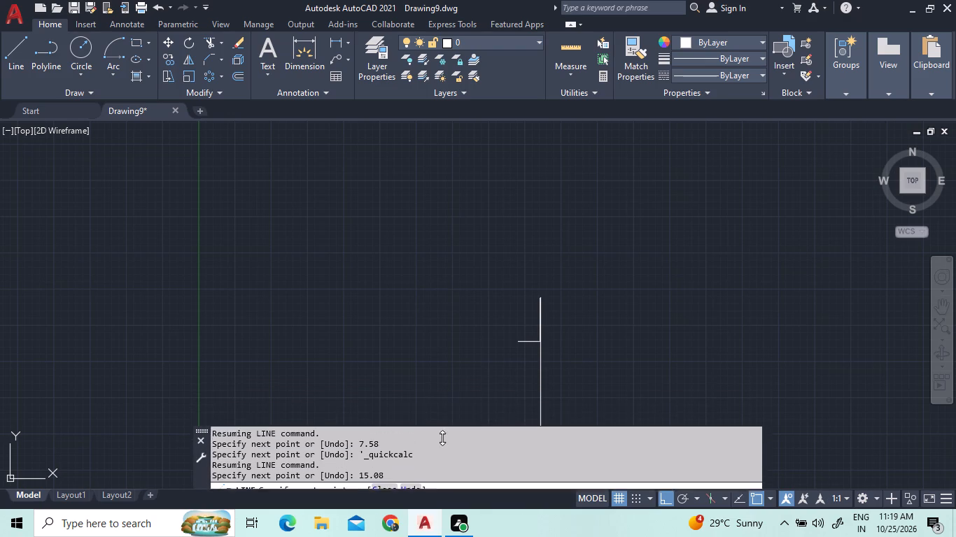
left_click_drag(442, 438, 439, 465)
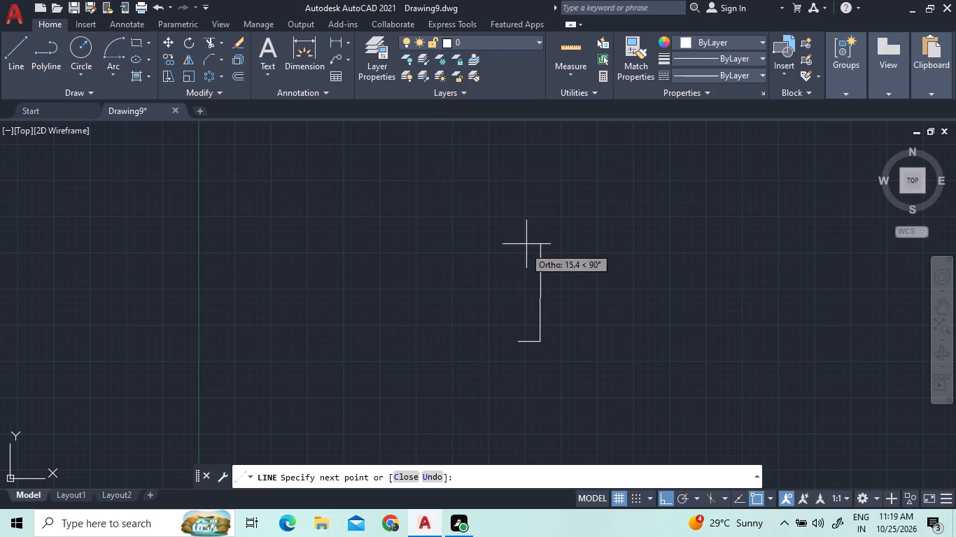
type("7.58")
key("Return")
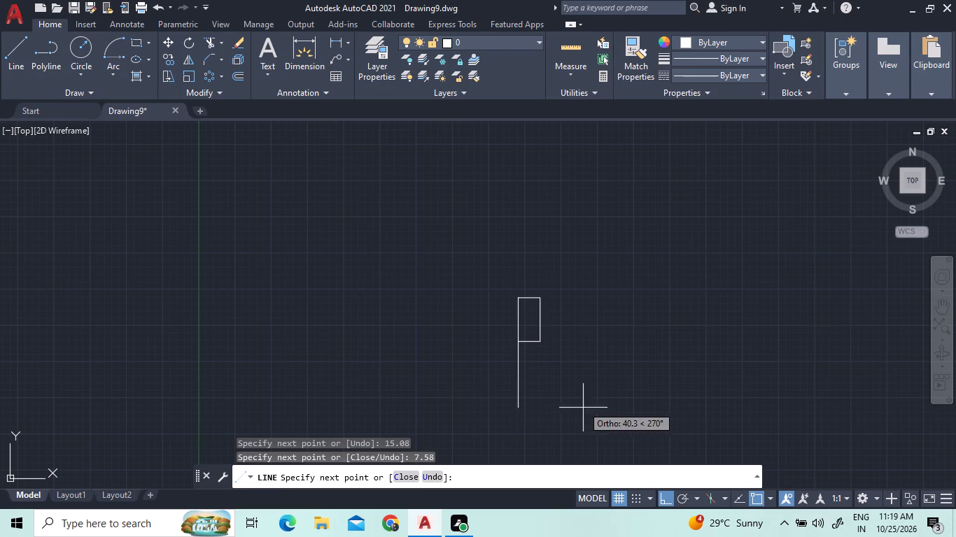
scroll(550, 357, "up", 3)
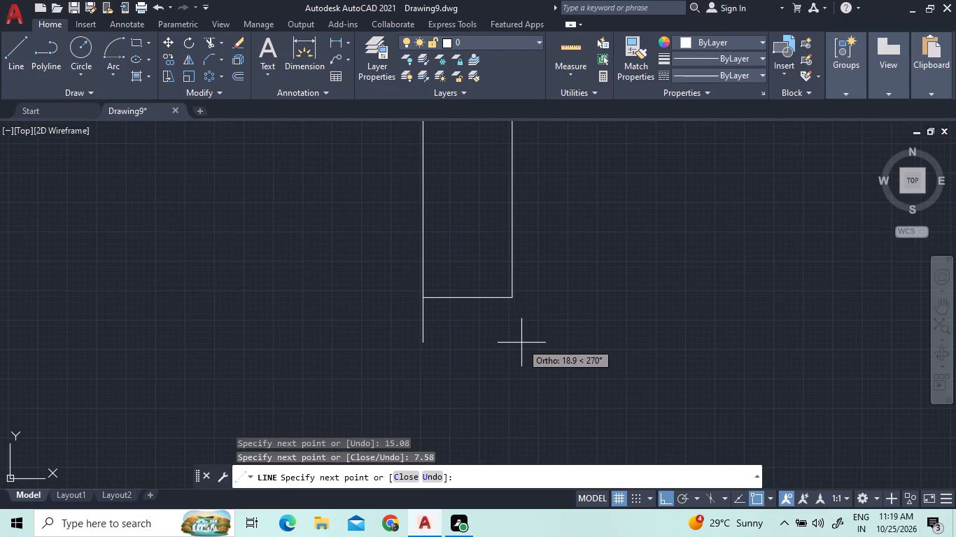
type("C")
key("space")
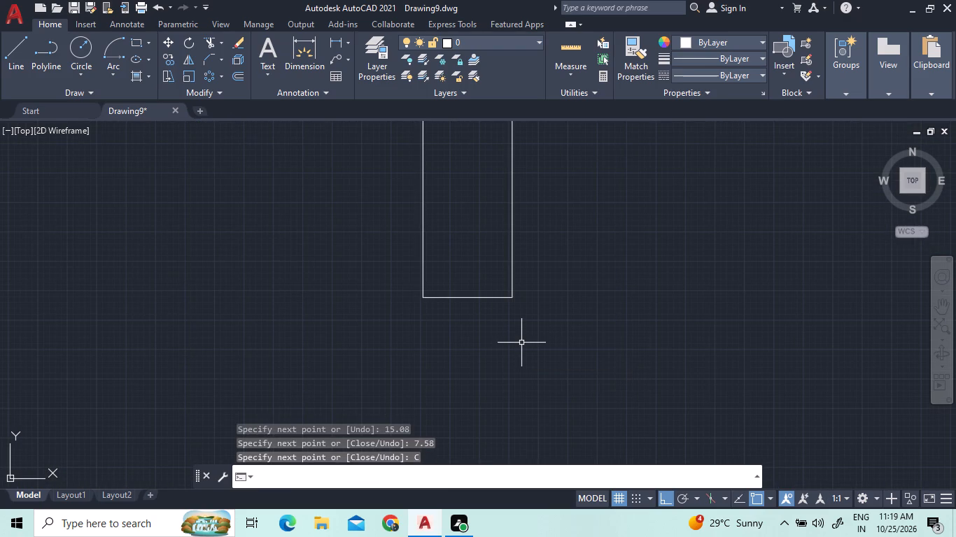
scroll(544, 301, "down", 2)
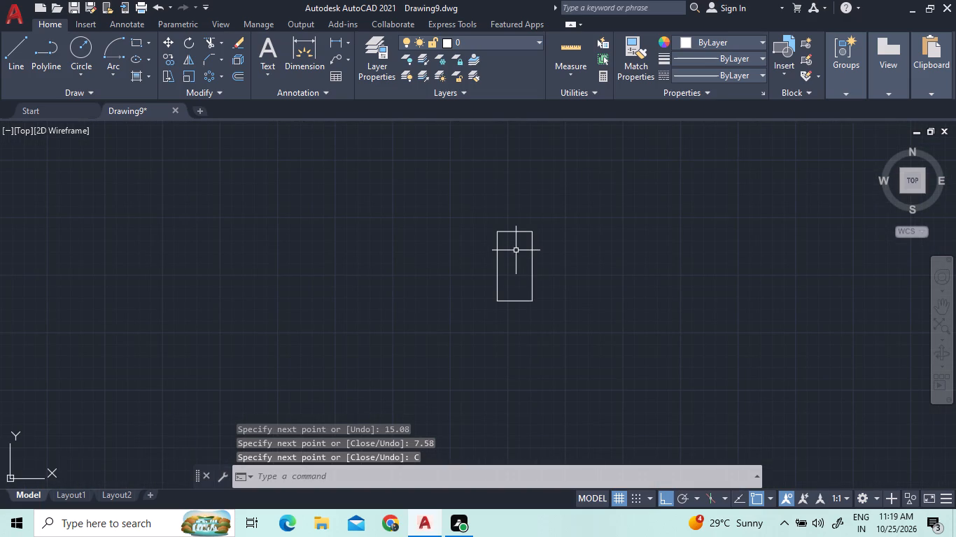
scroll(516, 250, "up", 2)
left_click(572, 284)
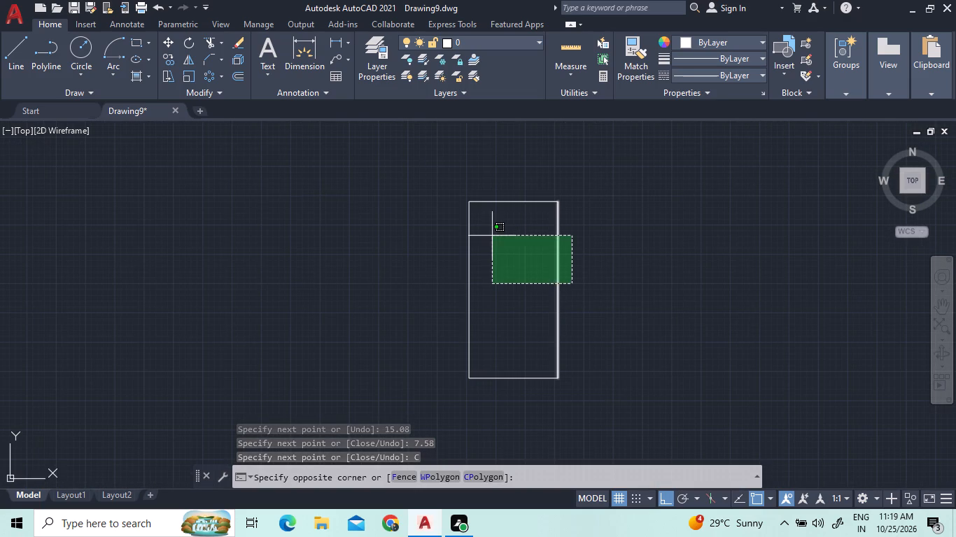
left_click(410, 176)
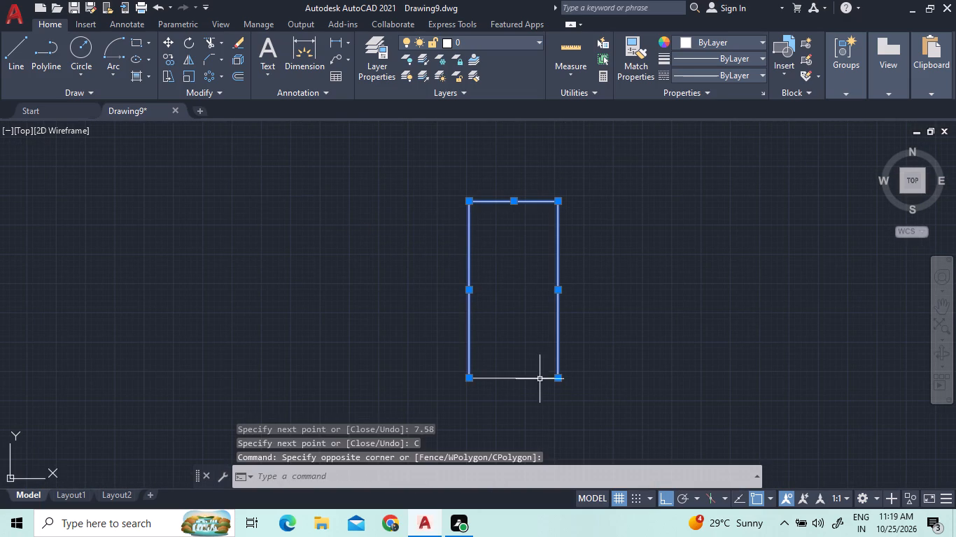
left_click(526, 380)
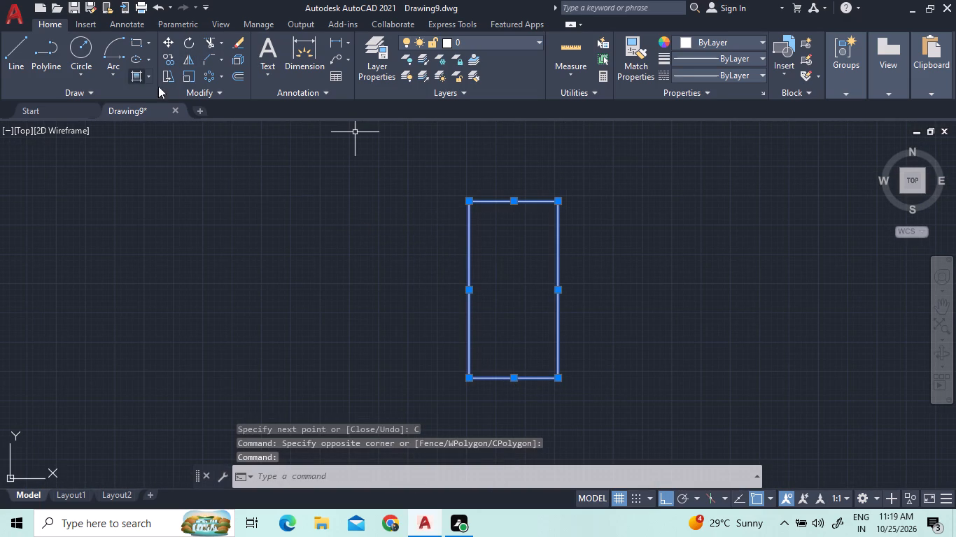
Offset all four sides of the rectangle inward by 0.25 to form a double-line wall outline.
left_click(232, 76)
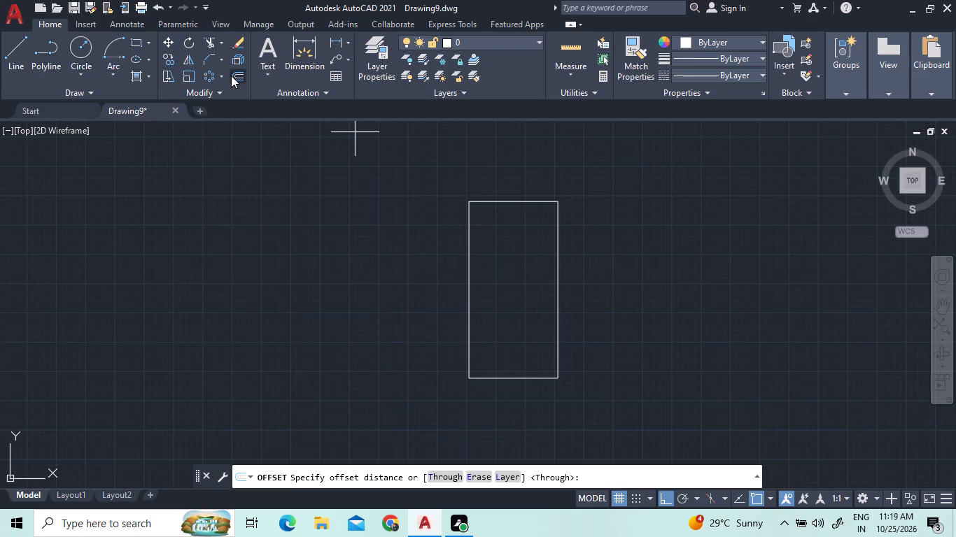
type("0.25")
key("Return")
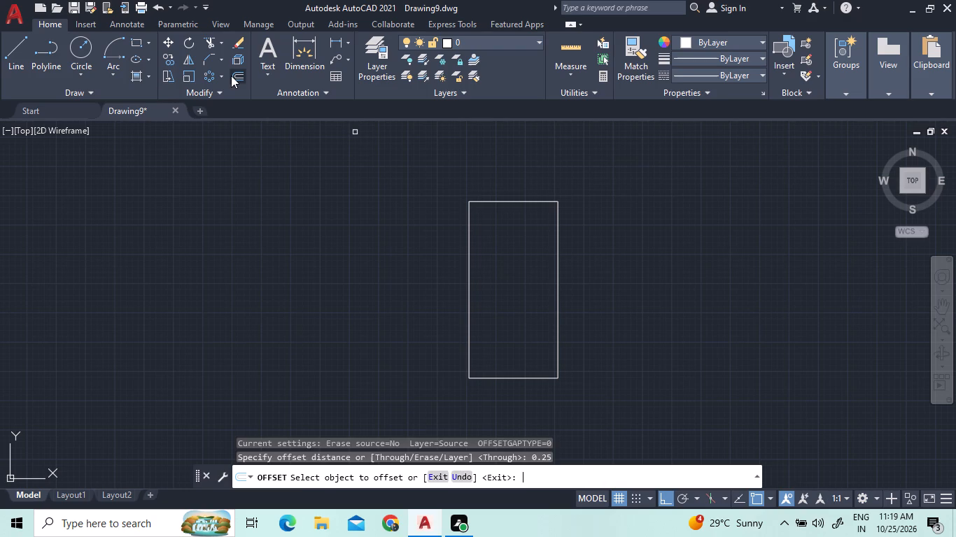
left_click(469, 231)
left_click(483, 232)
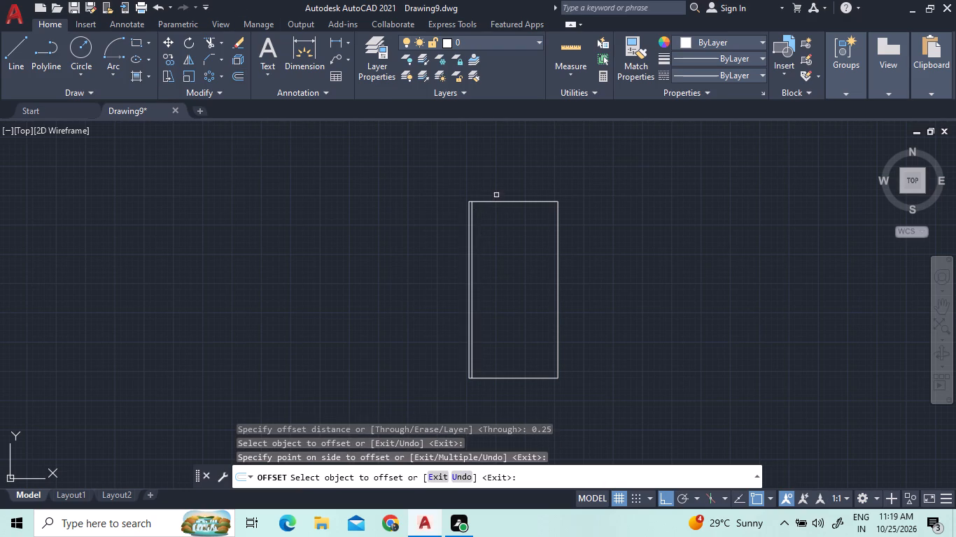
left_click(498, 199)
left_click(498, 213)
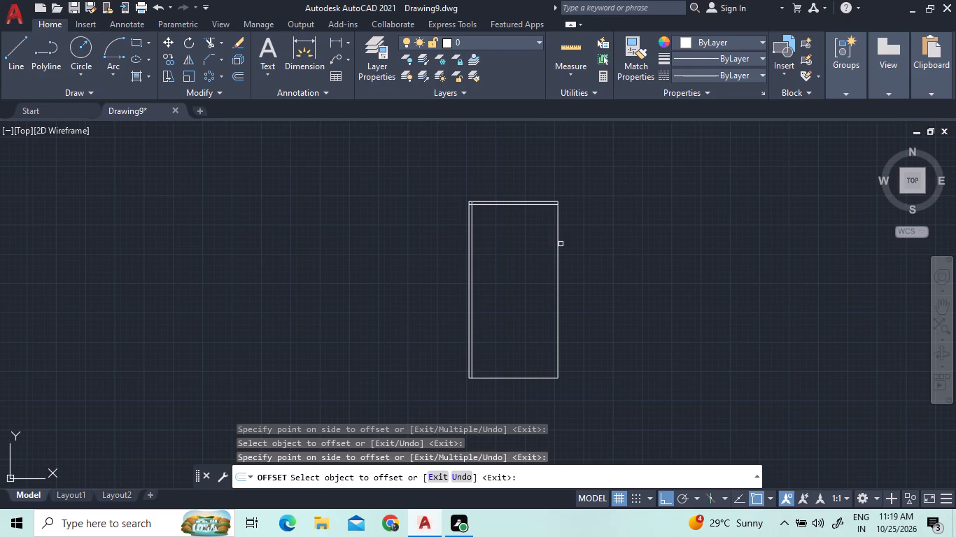
left_click(559, 244)
left_click(535, 244)
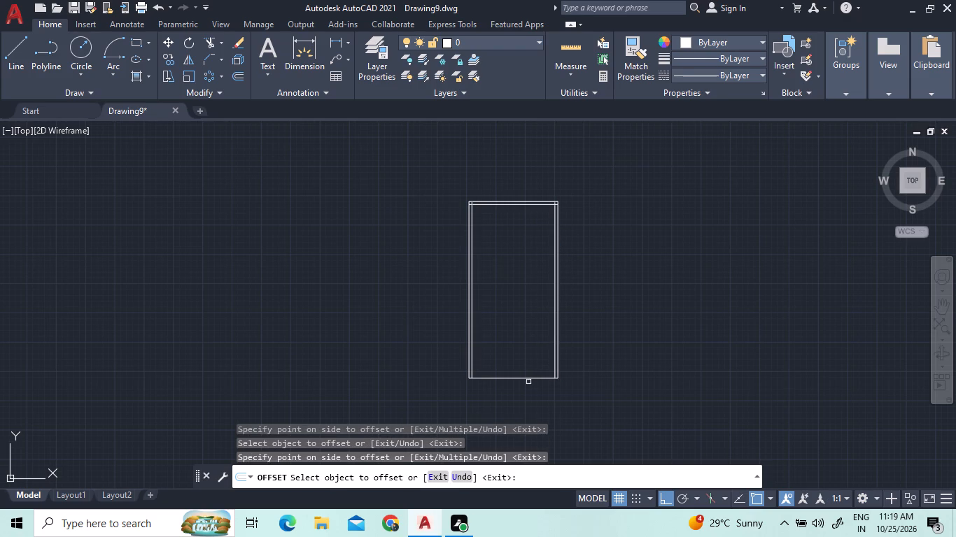
left_click(527, 376)
left_click(525, 377)
left_click(525, 369)
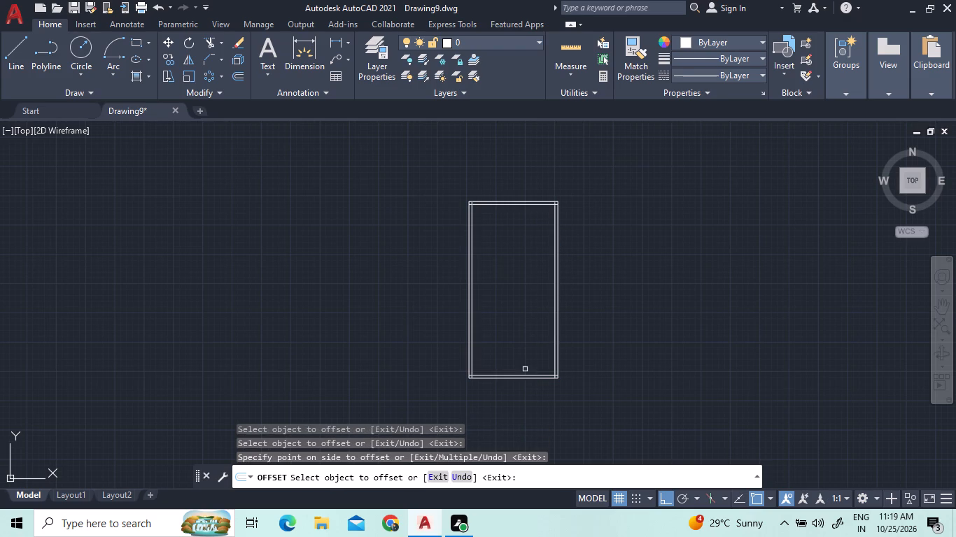
Trim the overlapping inner line ends at both upper corners of the wall outline.
scroll(513, 186, "up", 1)
scroll(571, 202, "up", 2)
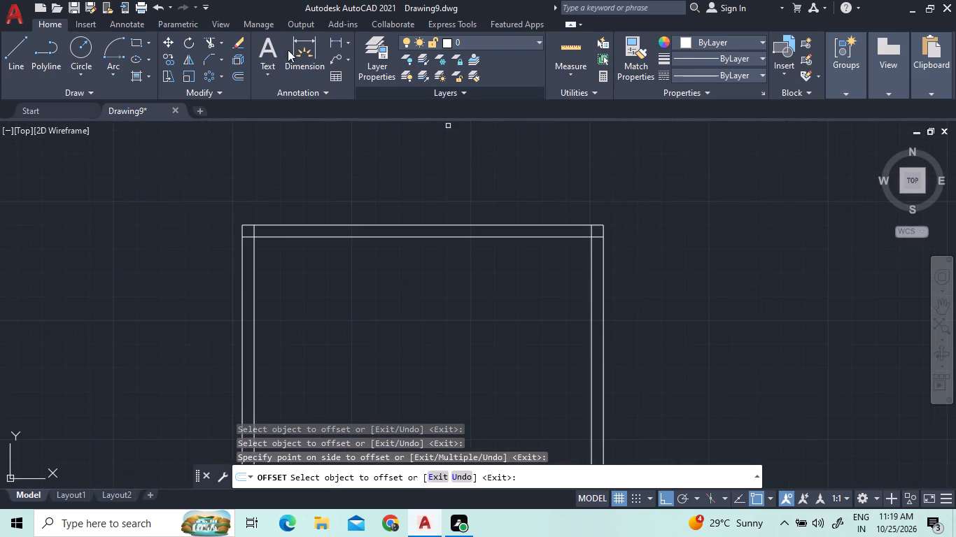
left_click(209, 45)
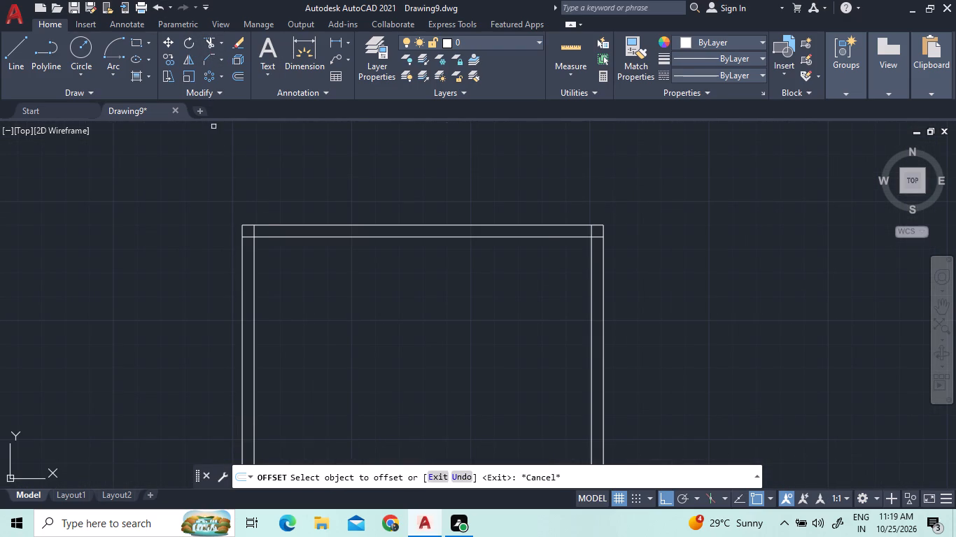
left_click(252, 232)
left_click(251, 238)
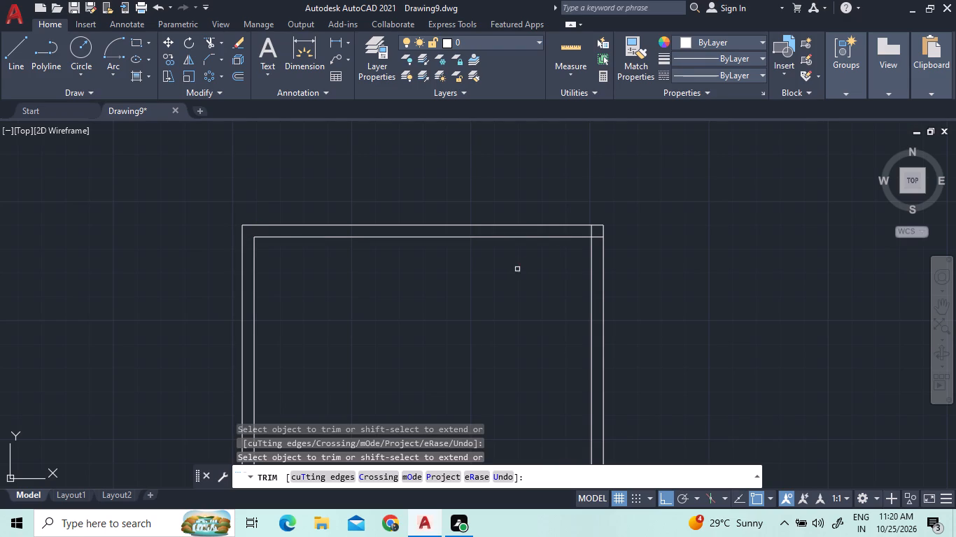
left_click(592, 232)
left_click(597, 234)
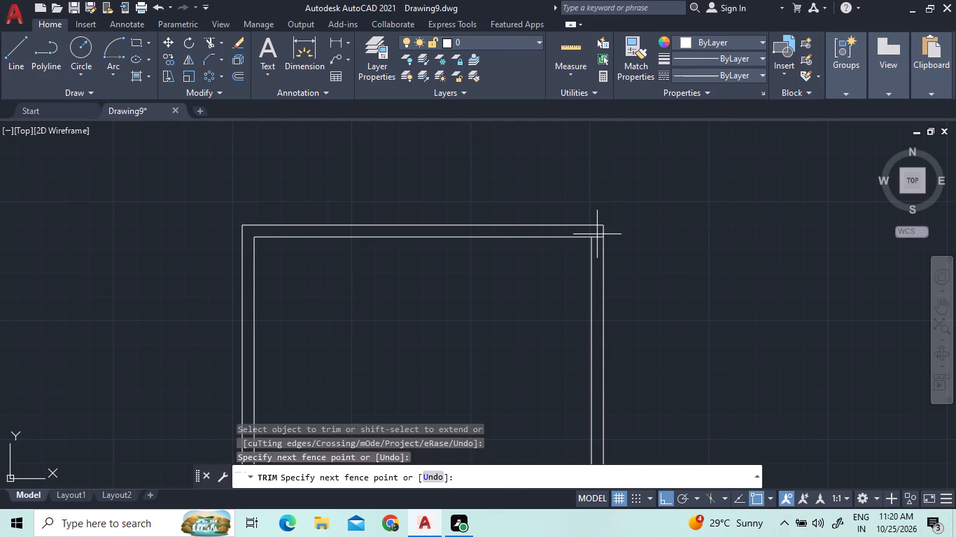
left_click(597, 247)
Trim the overlapping inner line ends at both lower corners of the wall outline and finish the Trim command.
scroll(647, 223, "down", 3)
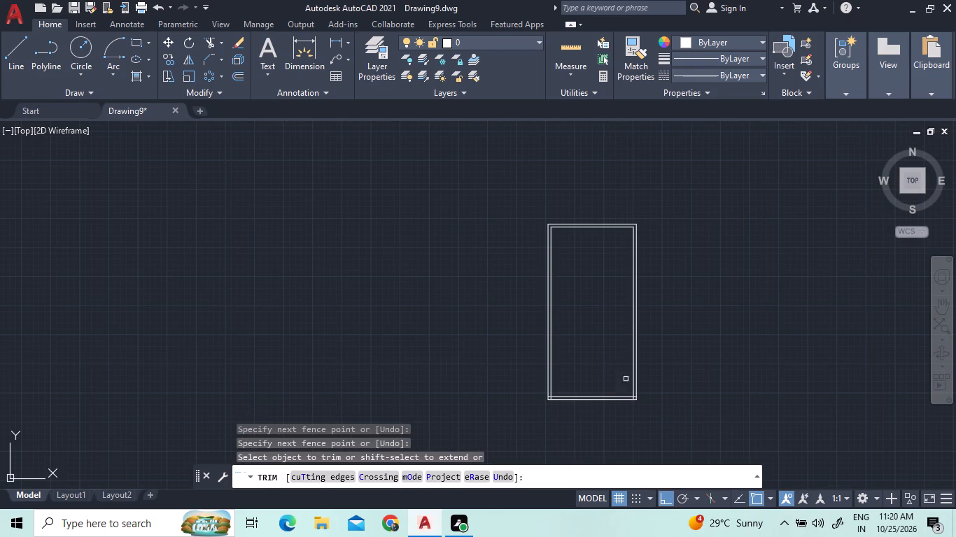
scroll(637, 410, "up", 6)
left_click(633, 359)
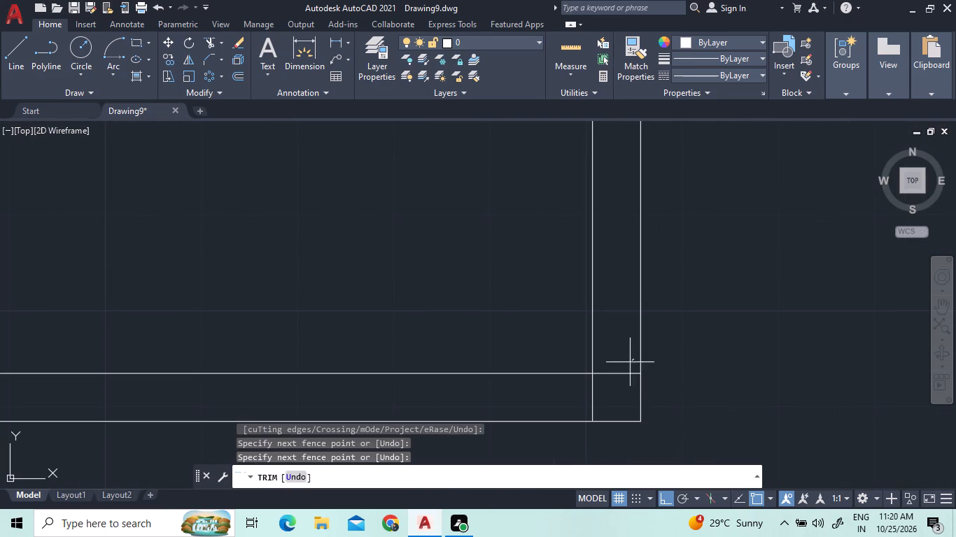
left_click(582, 402)
scroll(773, 328, "down", 4)
scroll(542, 335, "up", 6)
left_click_drag(578, 364, 558, 359)
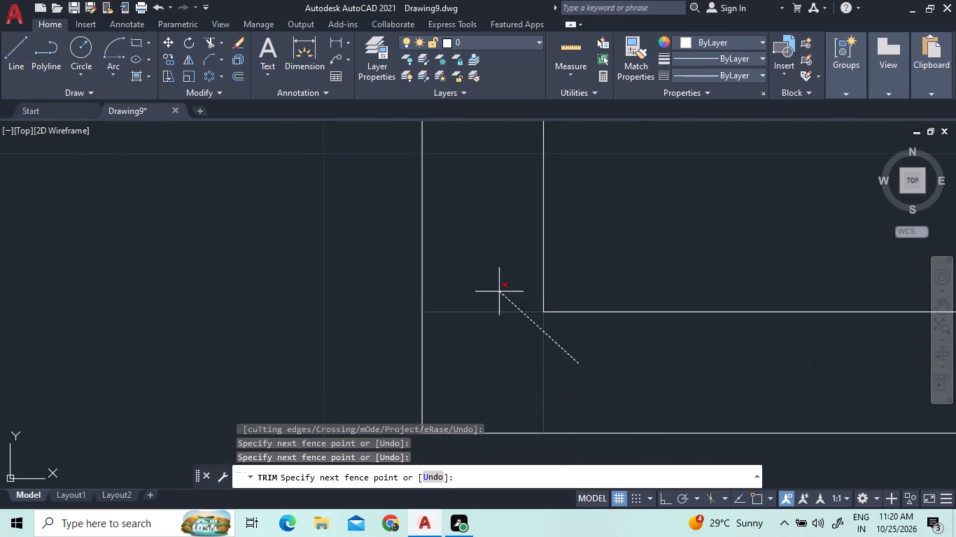
left_click(499, 291)
scroll(507, 301, "down", 8)
scroll(612, 132, "up", 2)
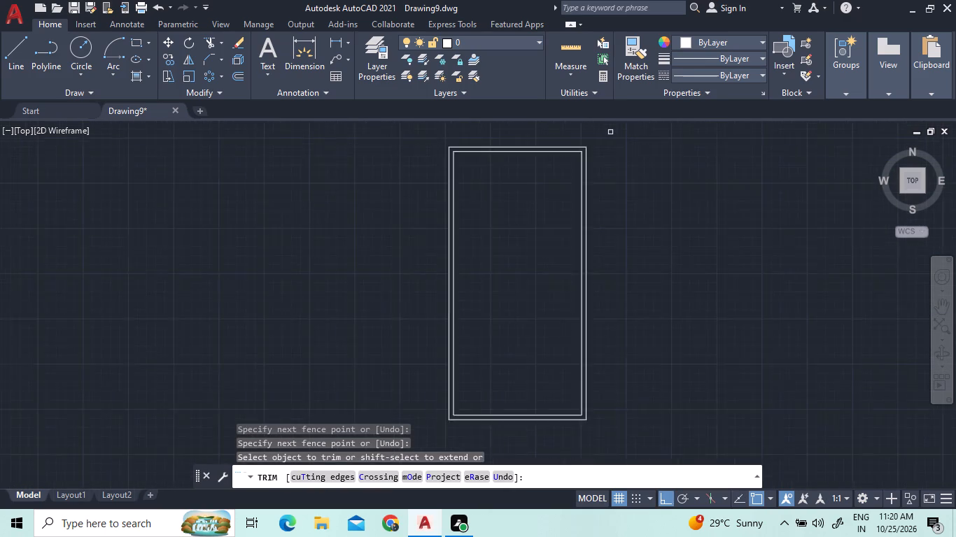
scroll(606, 132, "down", 1)
right_click(641, 220)
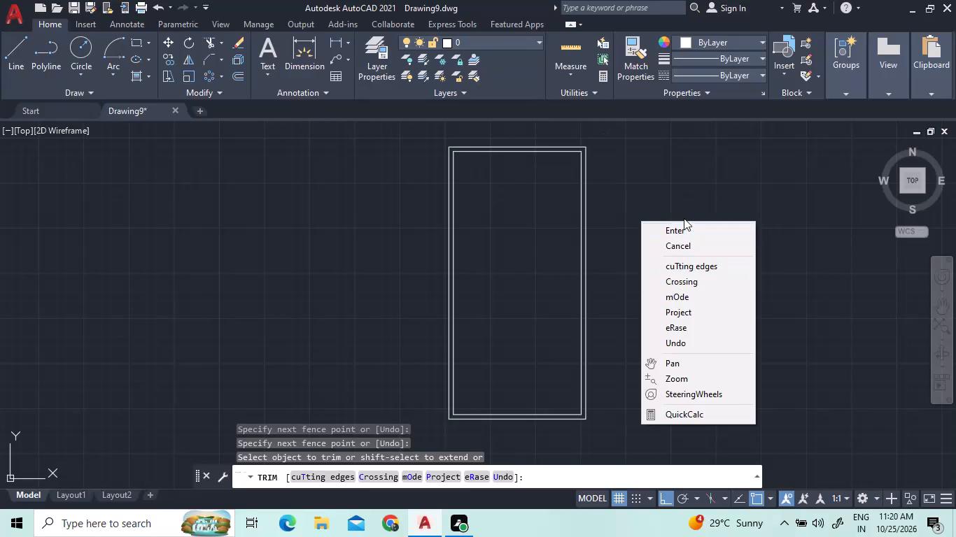
left_click(691, 235)
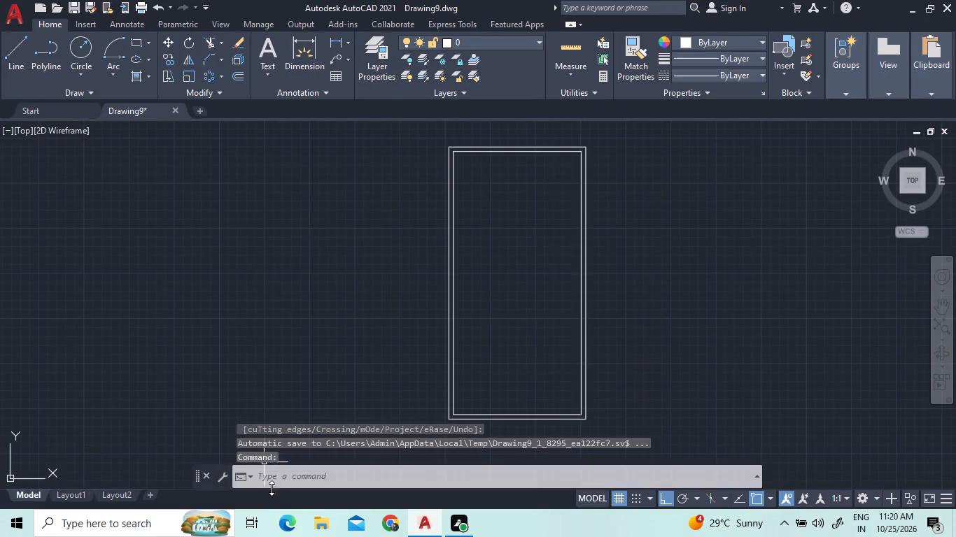
Set the colour of layer 0 to red in the layer properties.
key("l")
key("a")
key("space")
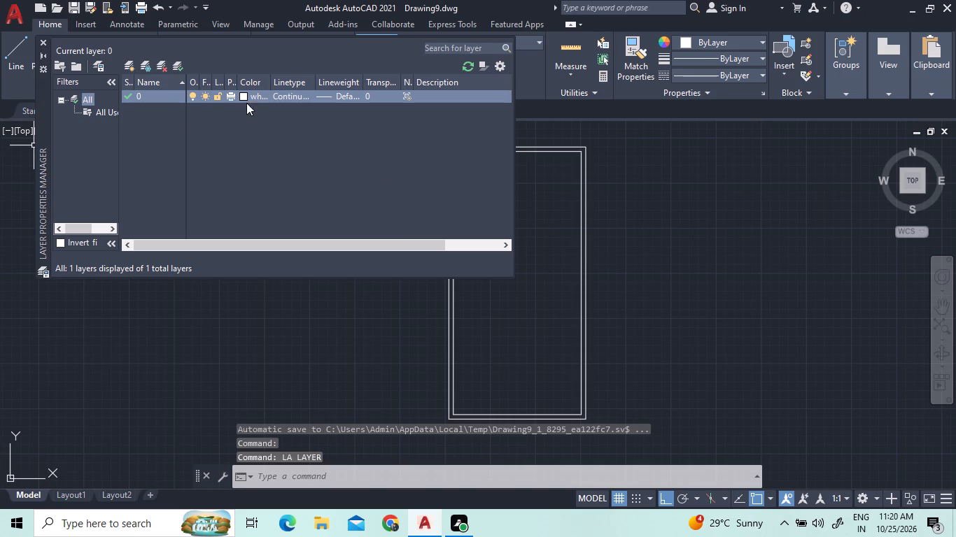
left_click(244, 92)
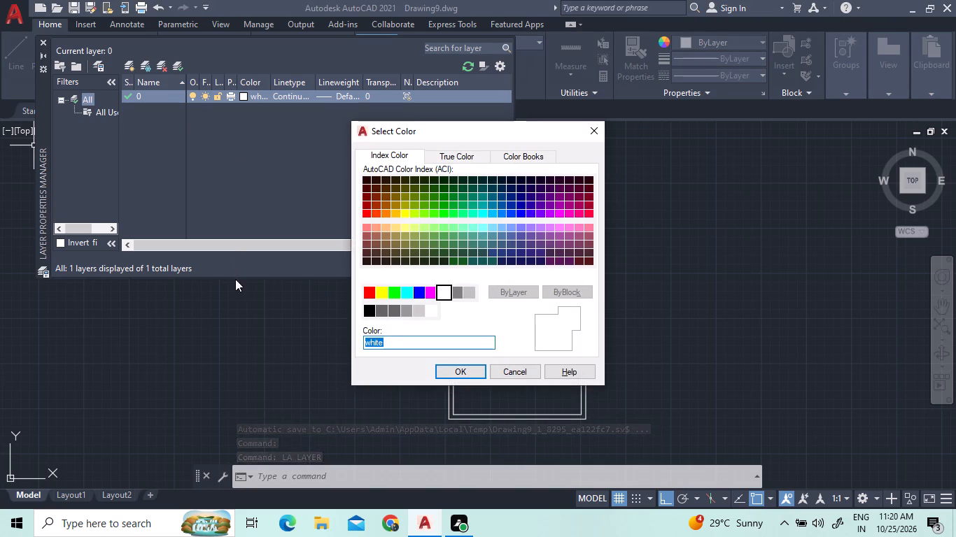
left_click(372, 293)
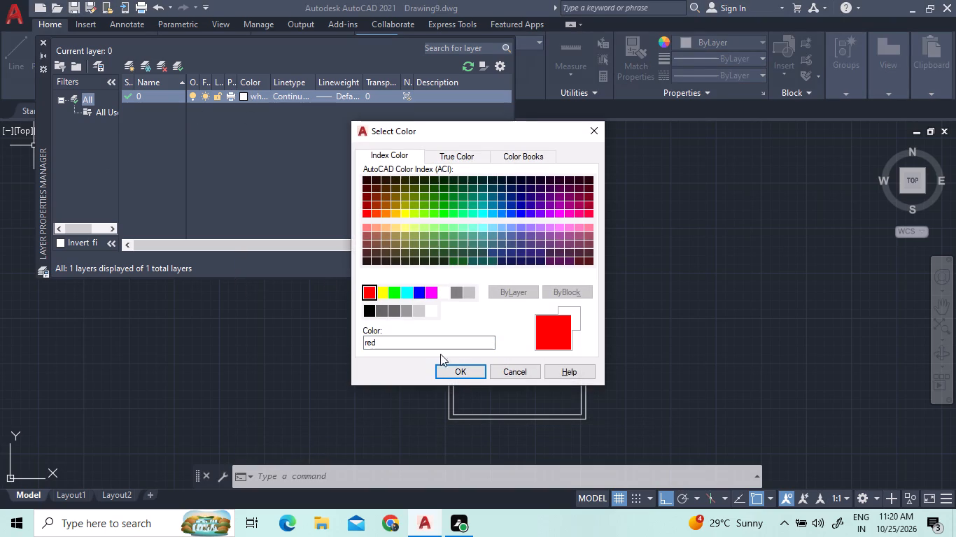
left_click(450, 372)
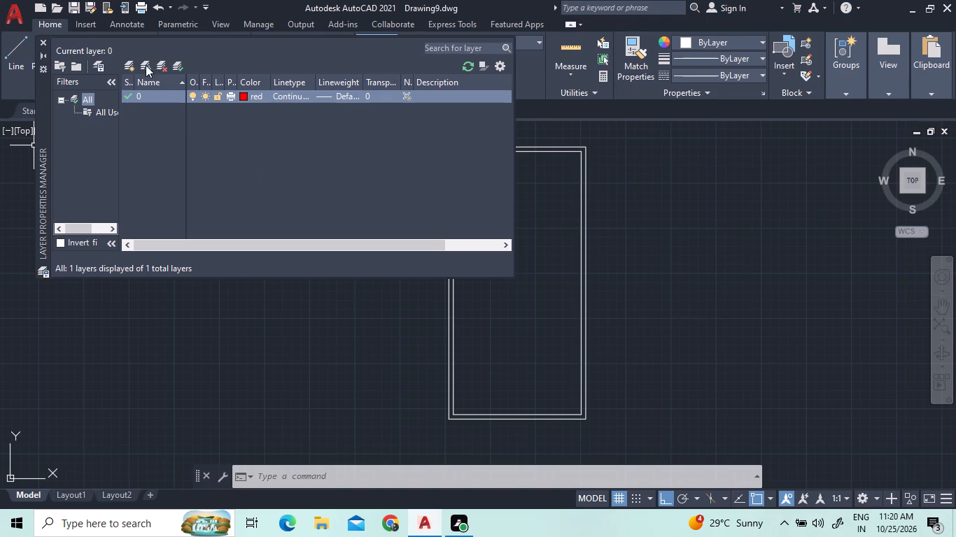
Create a new layer in the drawing.
left_click(132, 64)
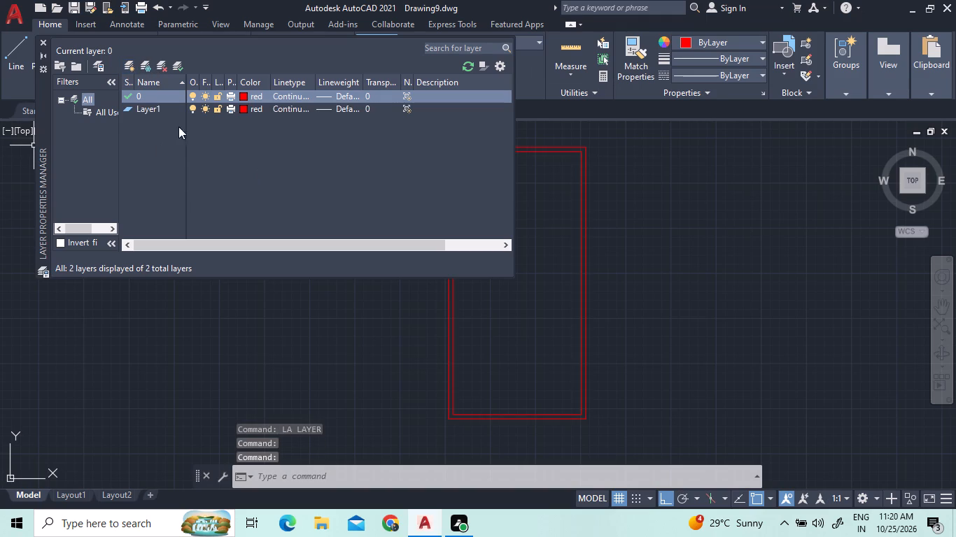
Rename the new layer Layer1 as DR and set its colour to yellow.
left_click(169, 108)
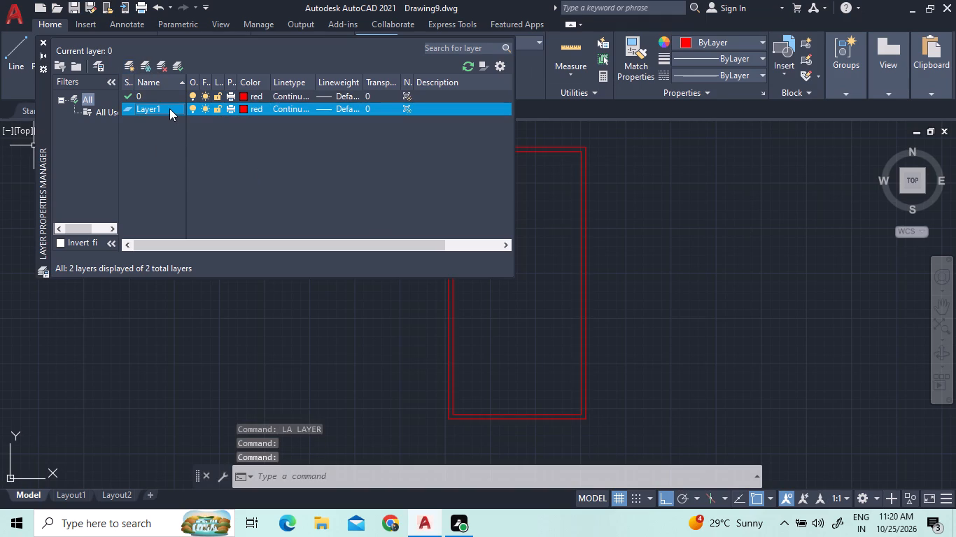
key("d")
type("OO")
left_click(169, 108)
right_click(169, 107)
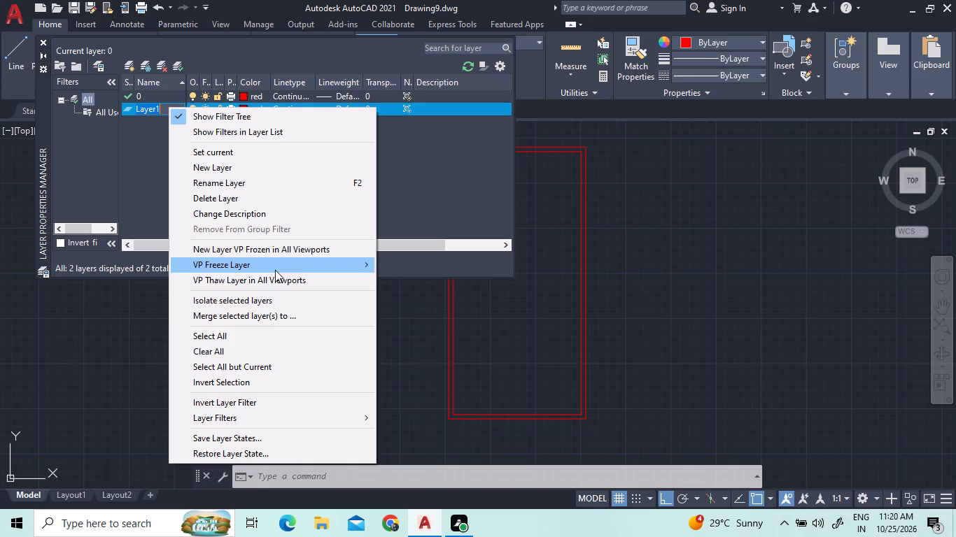
left_click(216, 185)
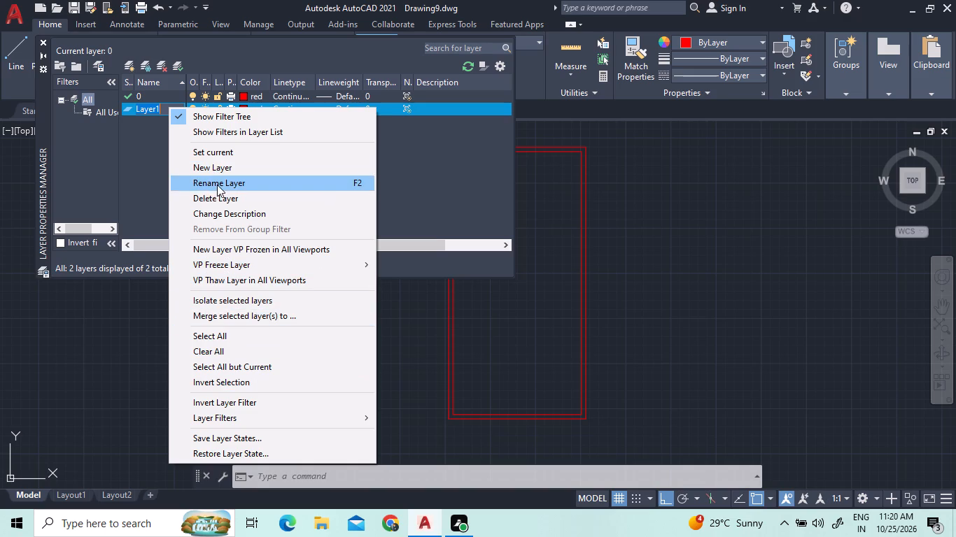
key("r")
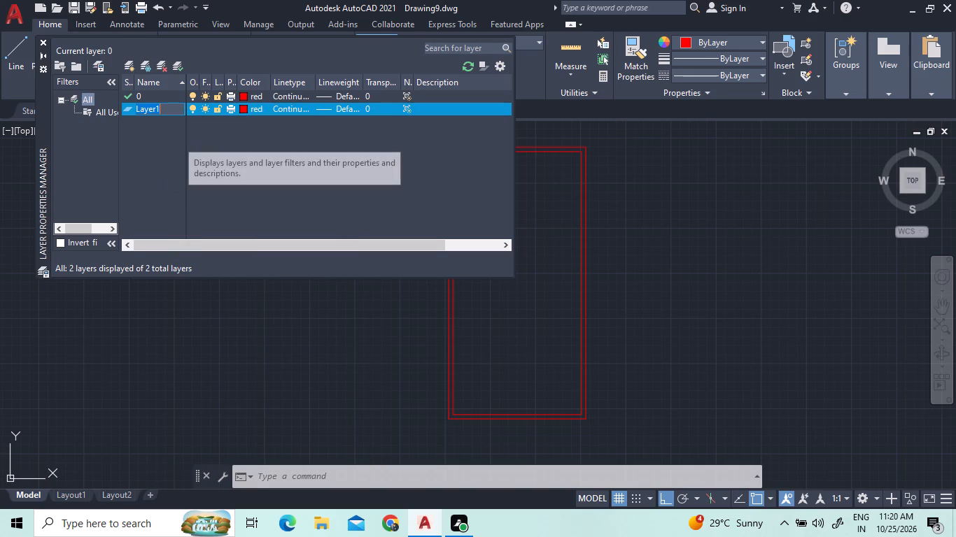
key("BackSpace")
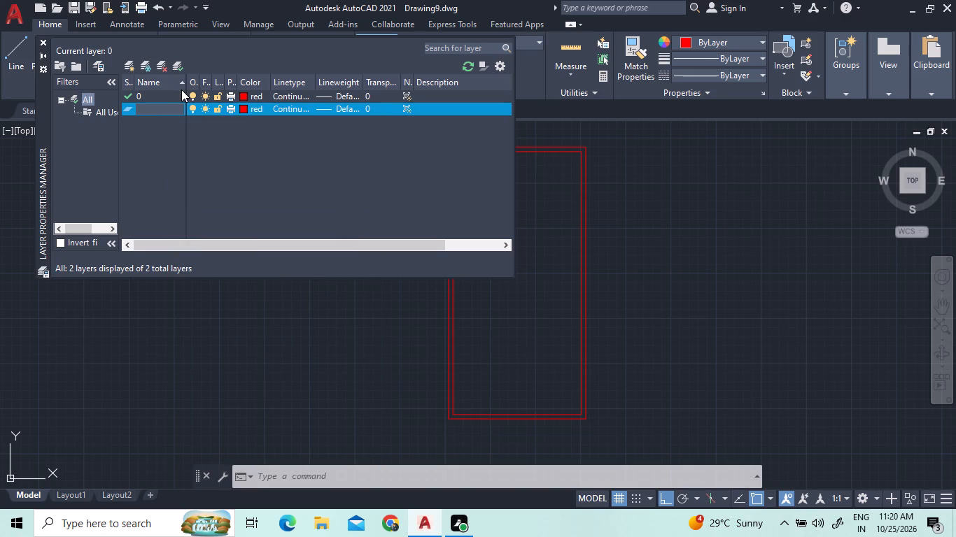
key("d")
key("r")
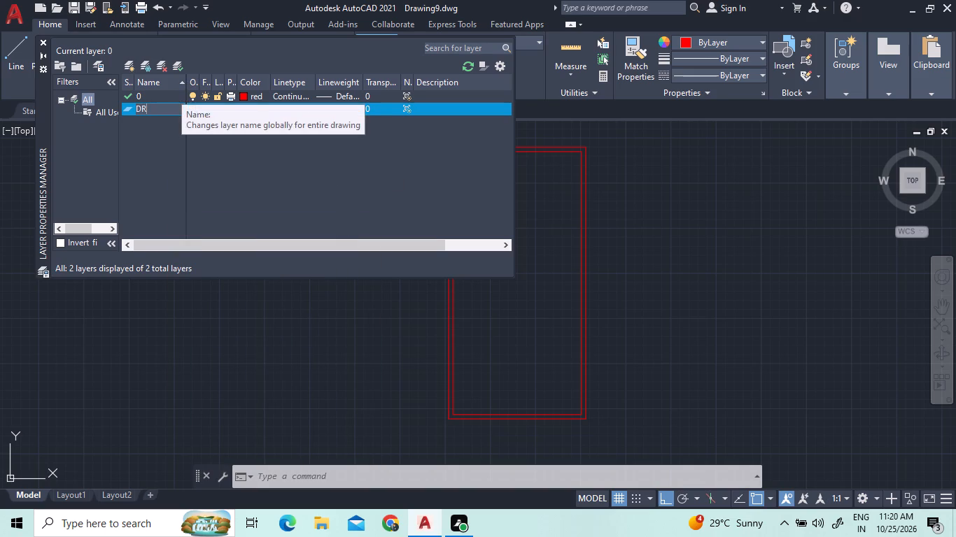
left_click(242, 106)
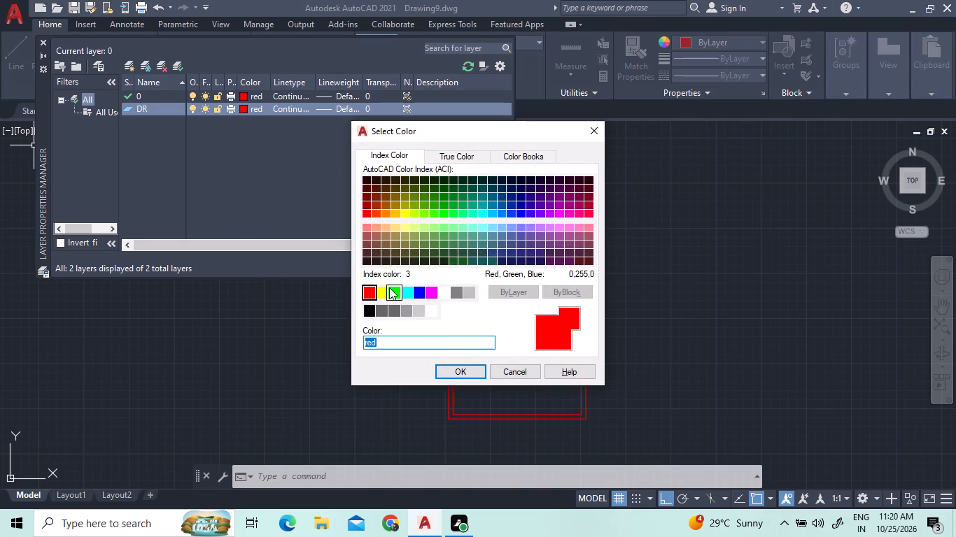
left_click(386, 289)
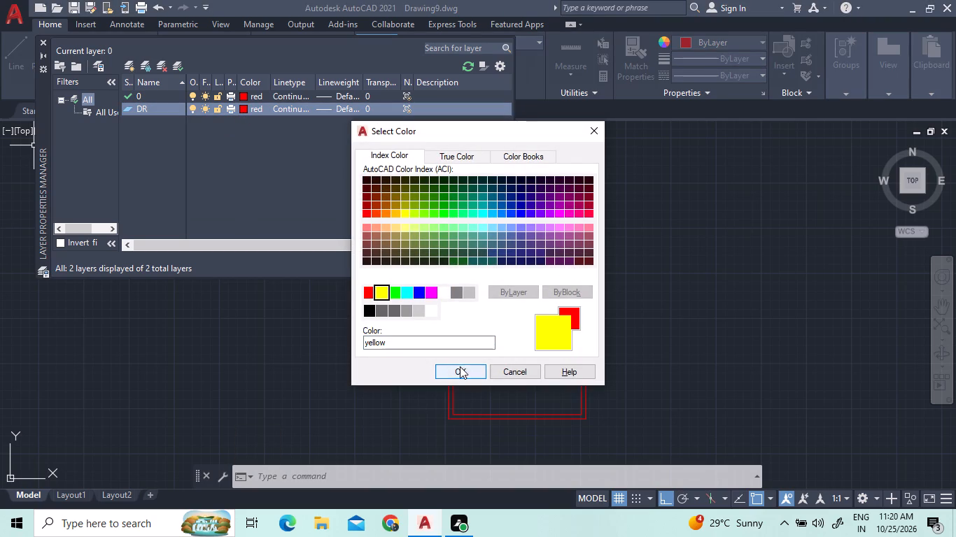
left_click(460, 368)
Create a layer named WNDW and set its colour to green.
left_click(129, 70)
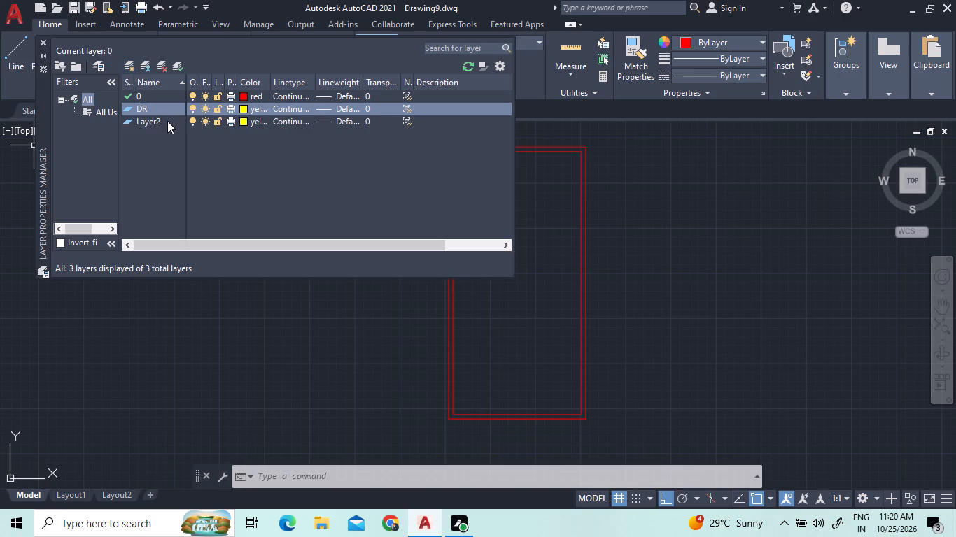
left_click(164, 121)
right_click(164, 121)
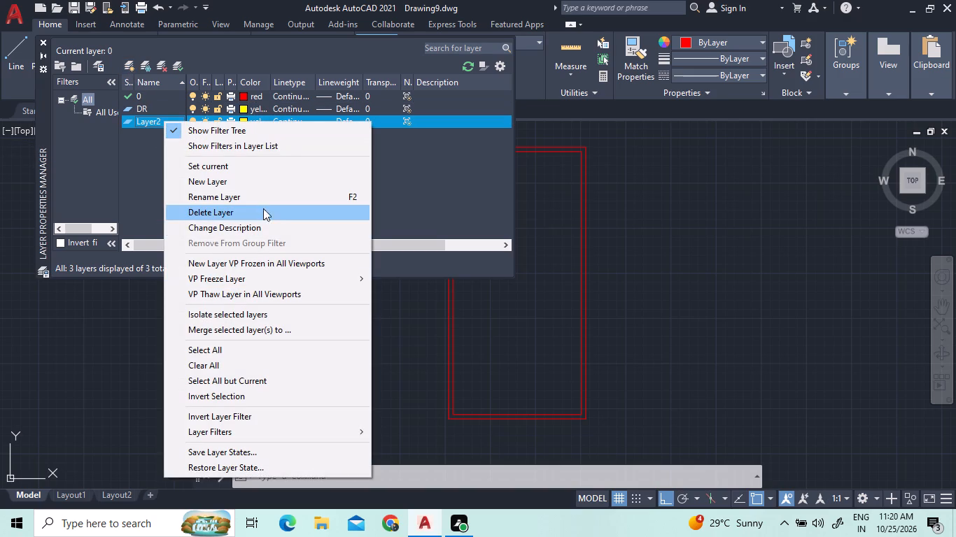
left_click(263, 201)
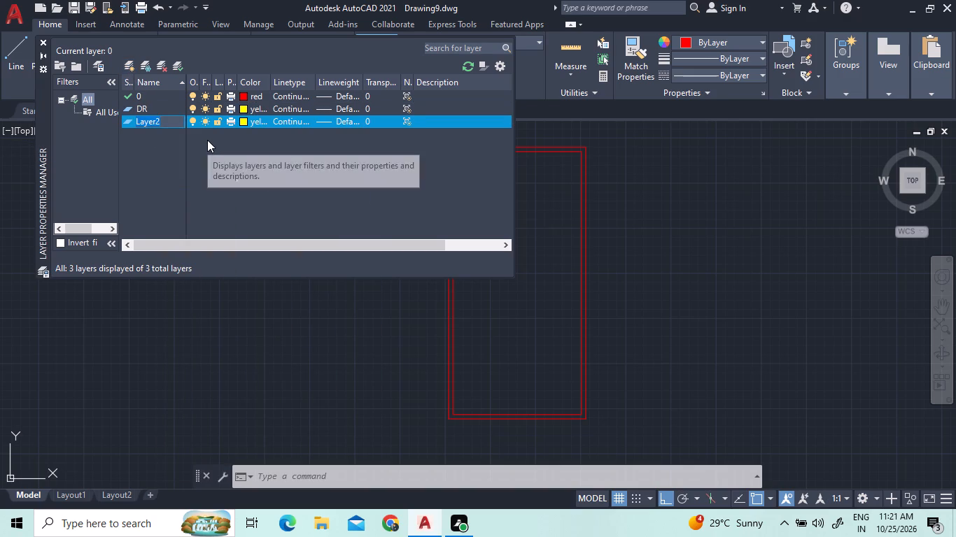
key("w")
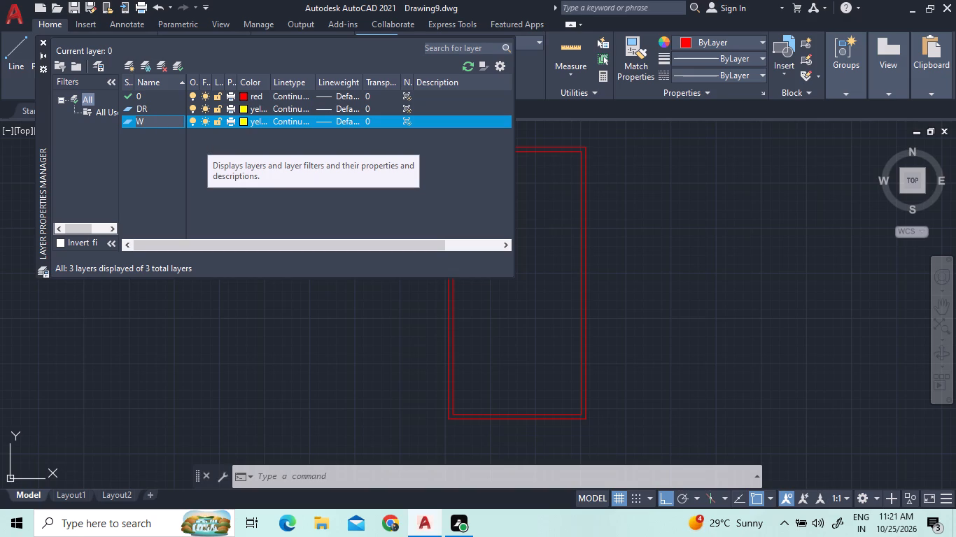
type("IND")
key("BackSpace")
key("BackSpace")
key("BackSpace")
key("n")
type("DW")
left_click(242, 118)
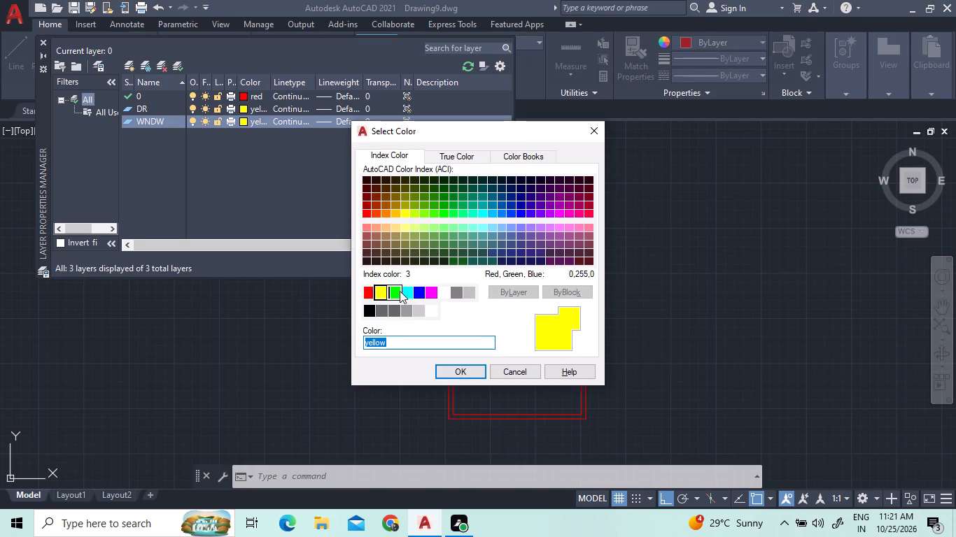
left_click(400, 291)
left_click(444, 368)
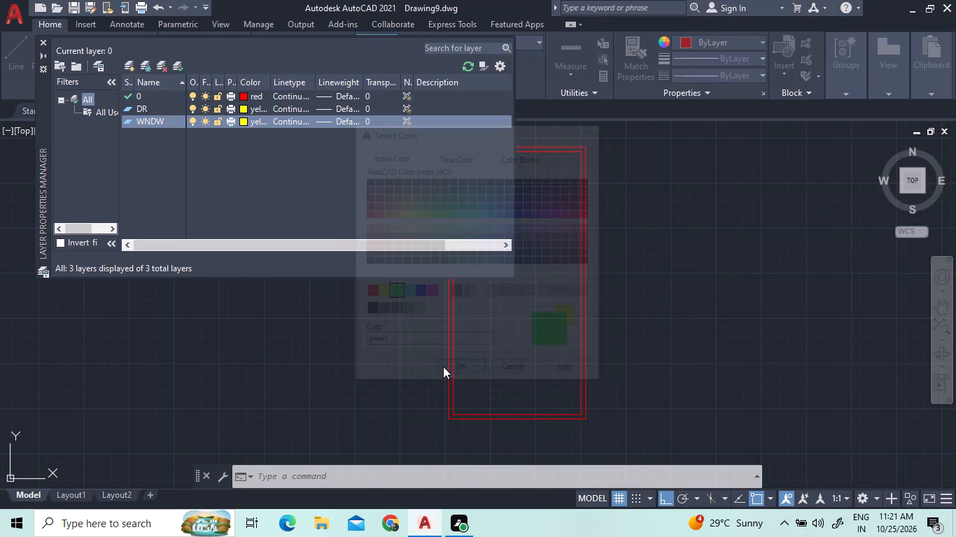
Create a layer named TEXT and set its colour to cyan.
left_click(125, 67)
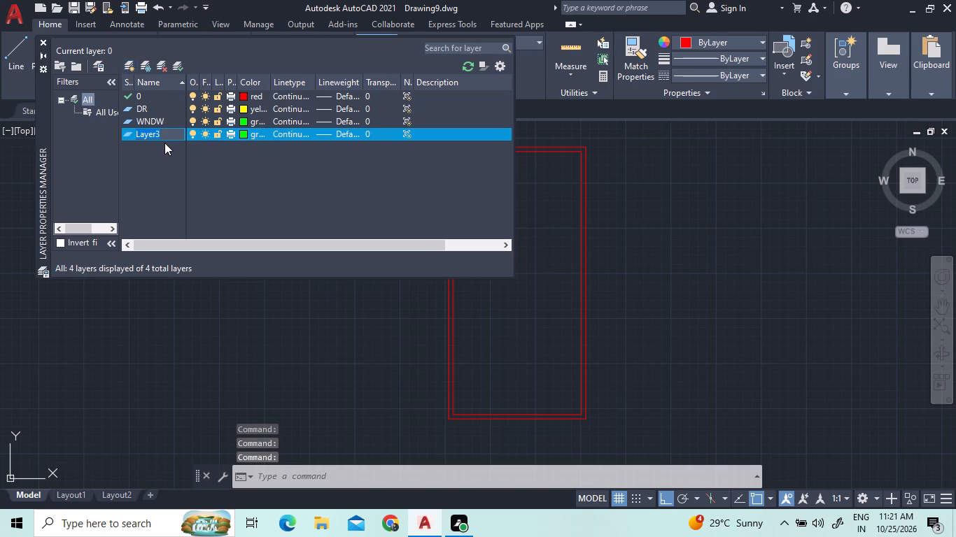
key("t")
type("EXT")
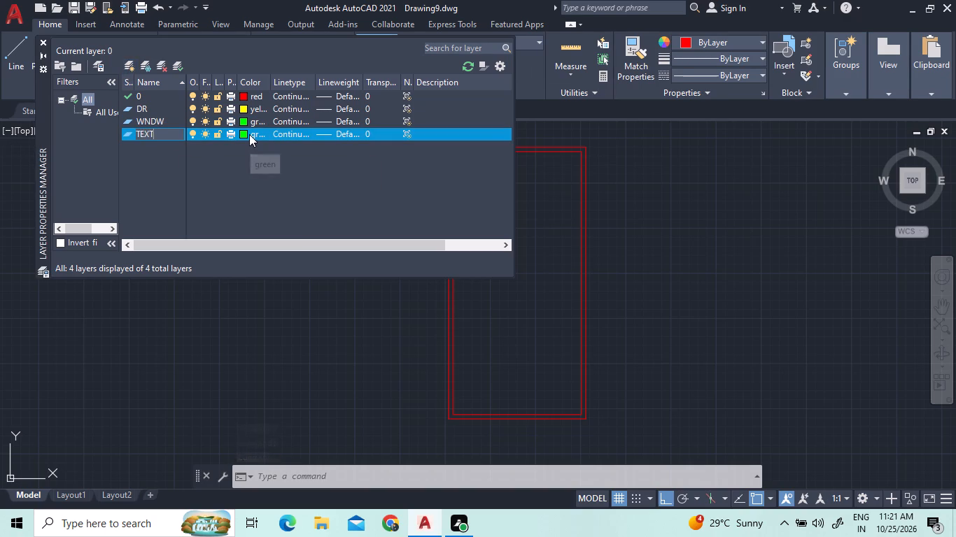
left_click(246, 134)
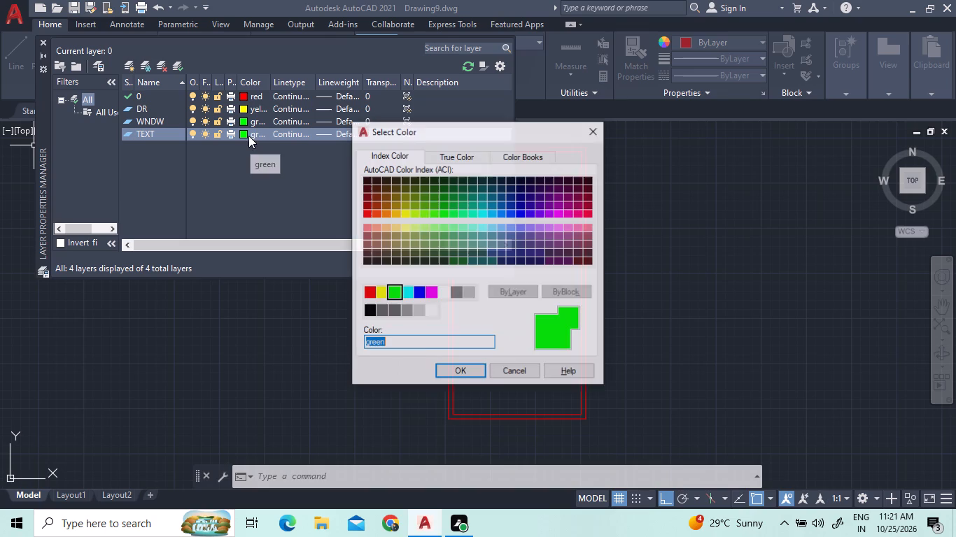
left_click(407, 291)
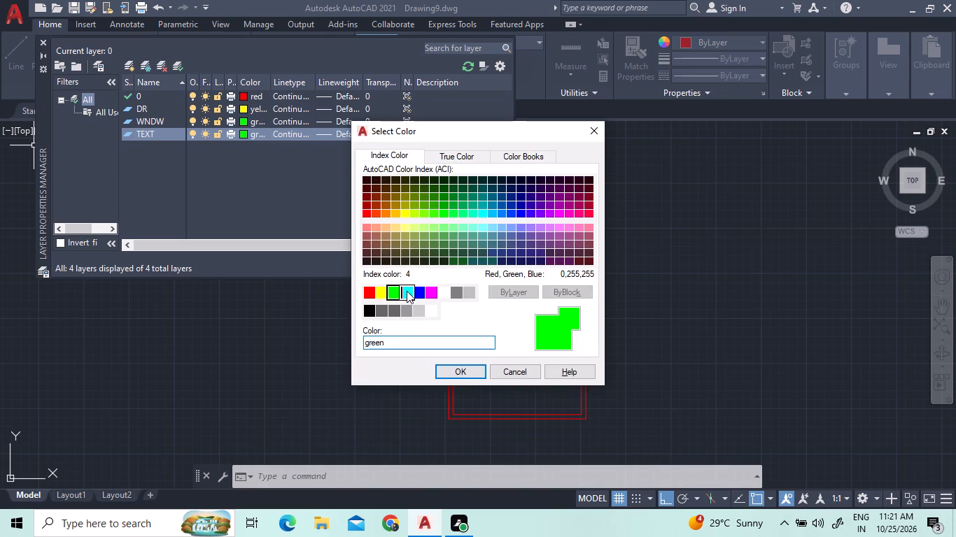
left_click(467, 375)
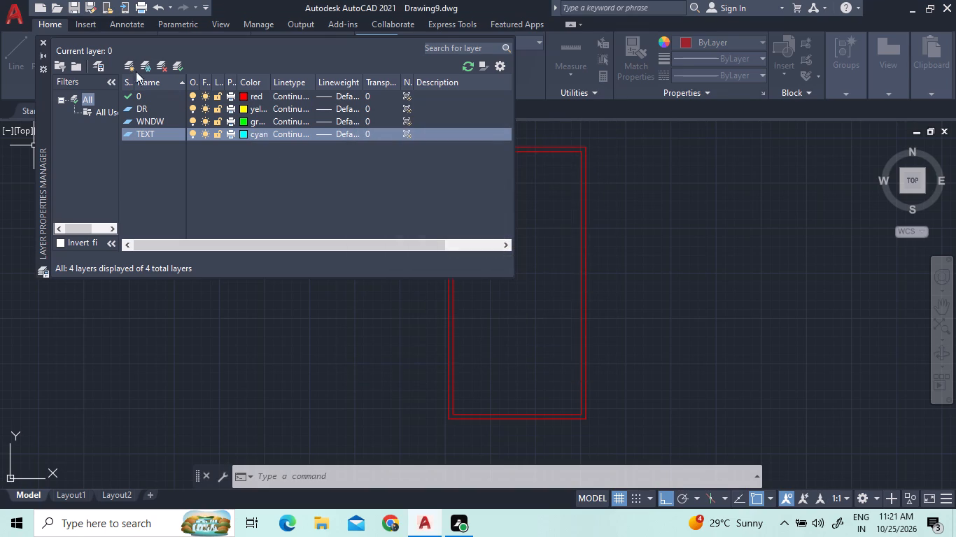
Create a layer named DMNS and set its colour to blue.
left_click(136, 68)
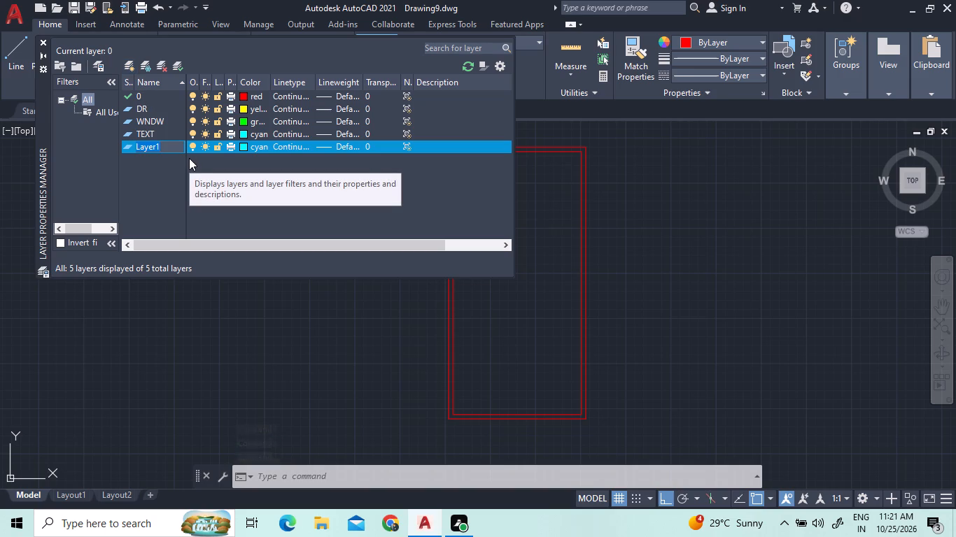
key("d")
key("i")
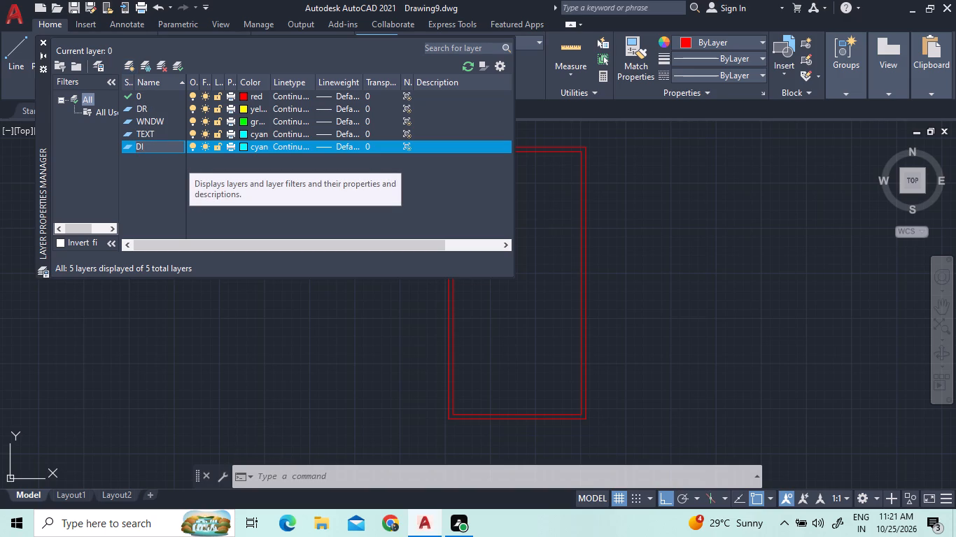
key("BackSpace")
type("MNS")
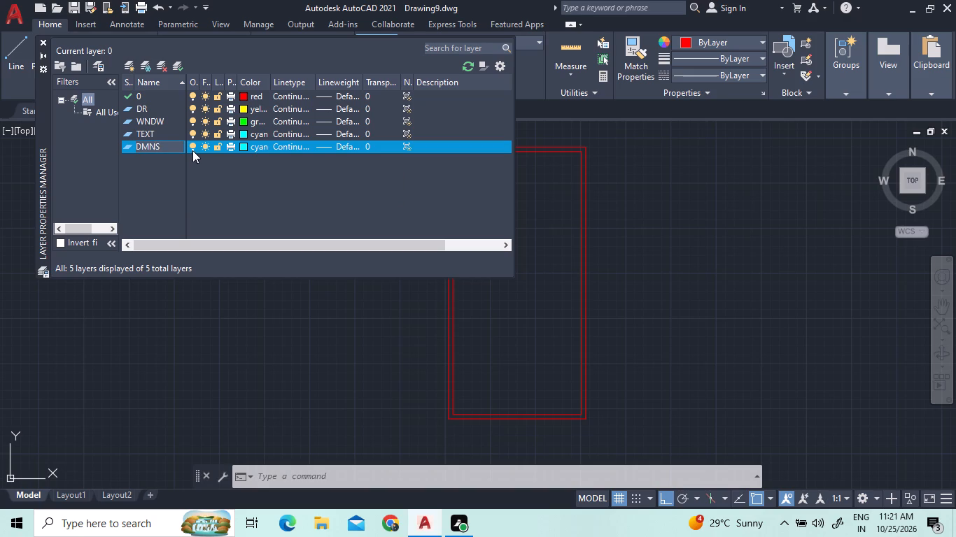
left_click(244, 146)
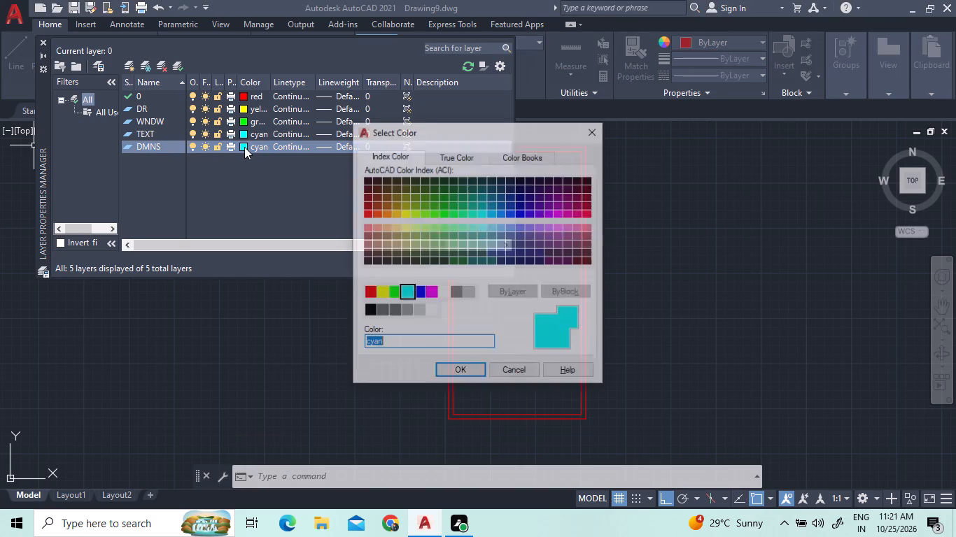
left_click(425, 299)
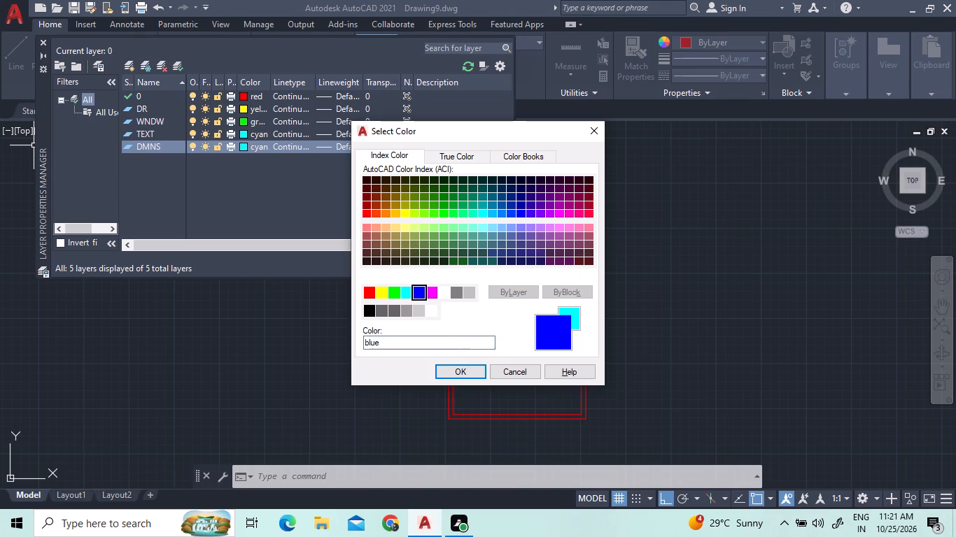
left_click(458, 374)
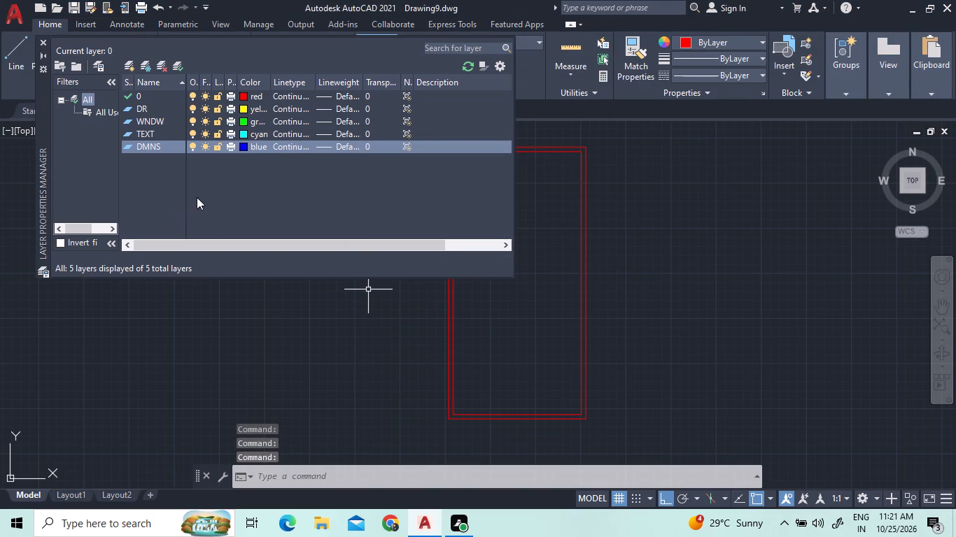
Create a layer named STAIR and set its colour to magenta.
left_click(134, 66)
type("STA")
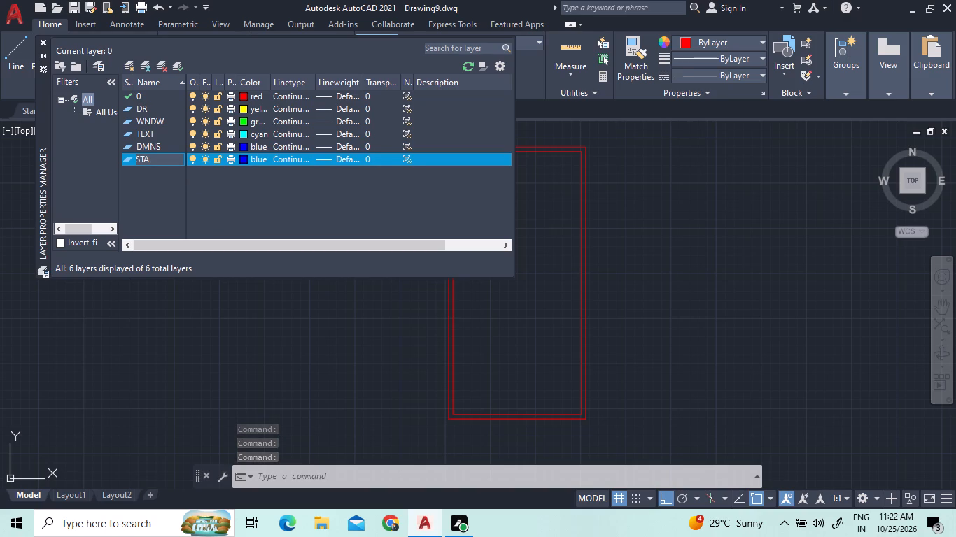
key("i")
key("r")
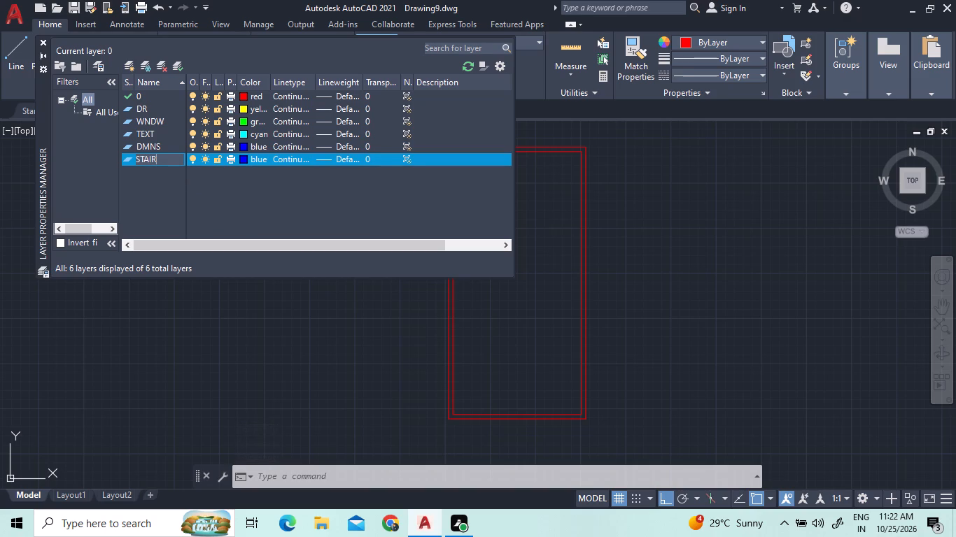
left_click(246, 157)
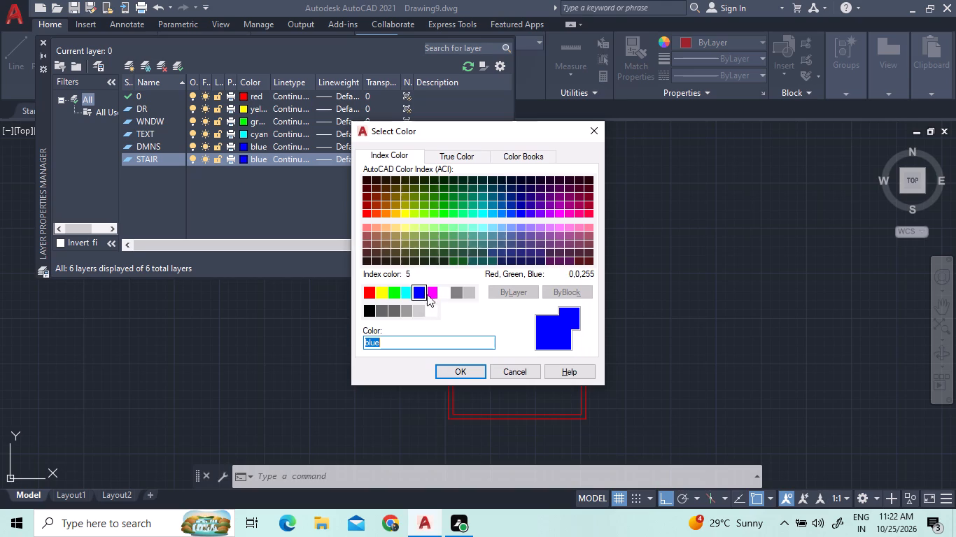
left_click(428, 294)
left_click(448, 373)
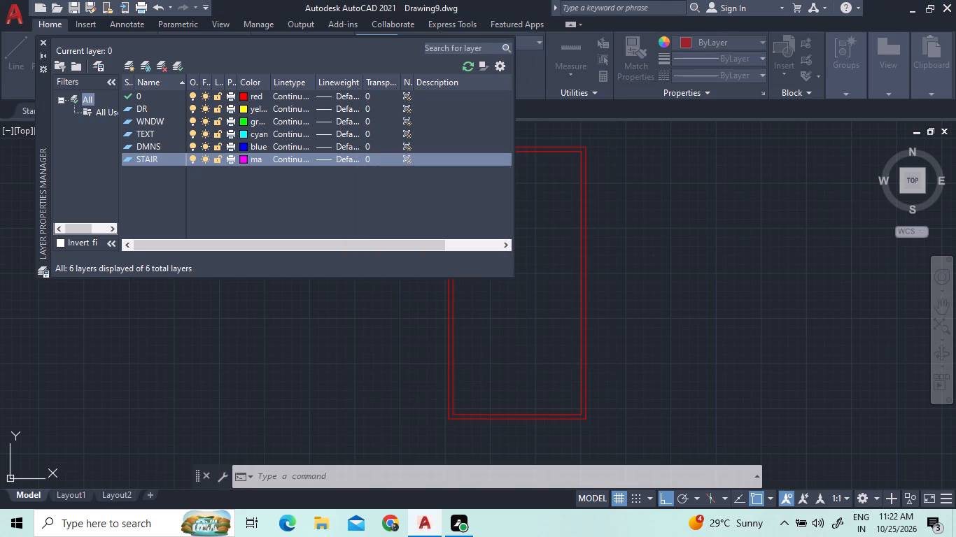
Create a layer named VNTLTR, set its colour to grey index 8, and close the layer manager.
left_click(136, 65)
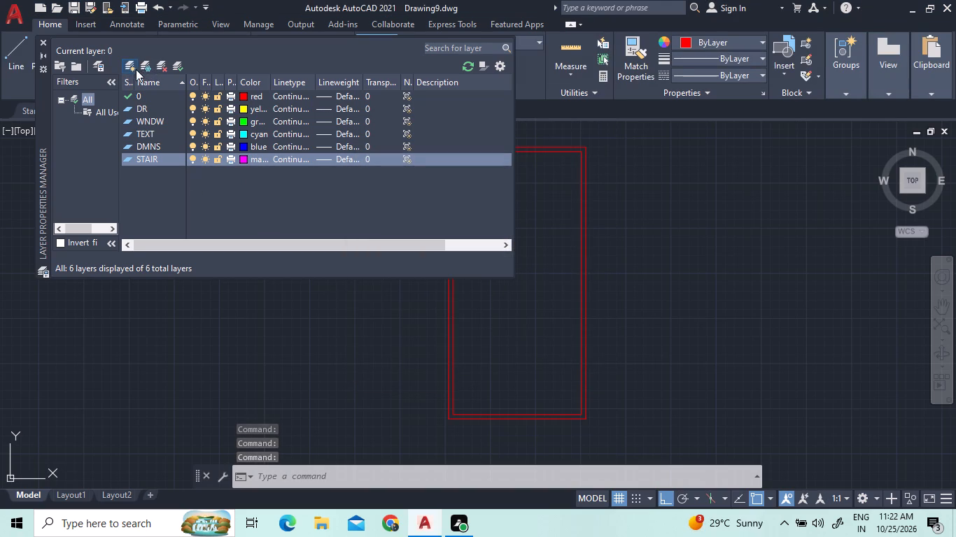
left_click(150, 190)
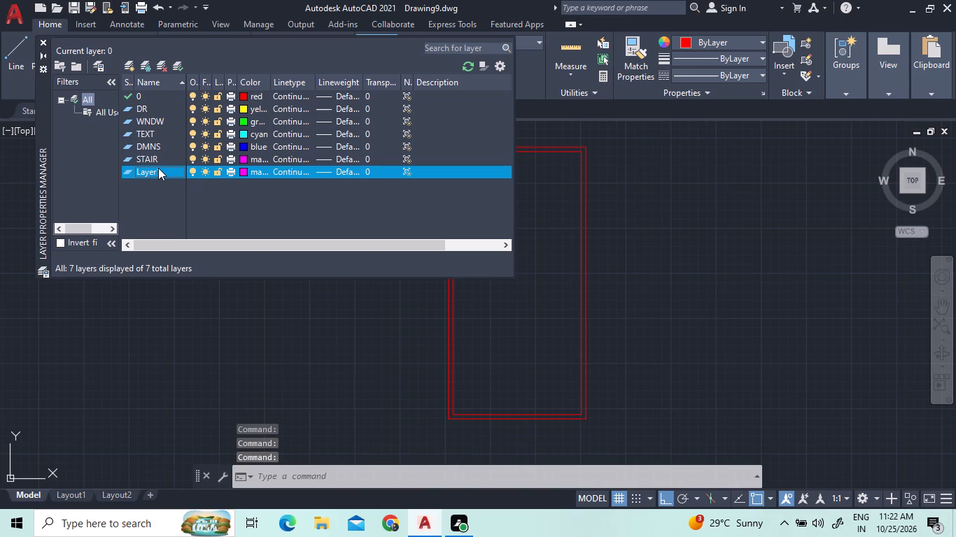
right_click(158, 169)
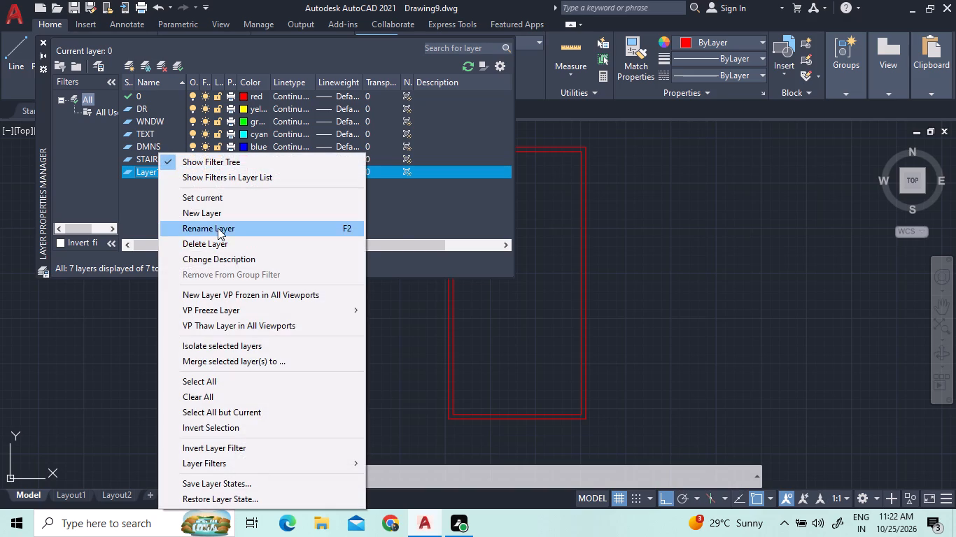
left_click(218, 228)
key("v")
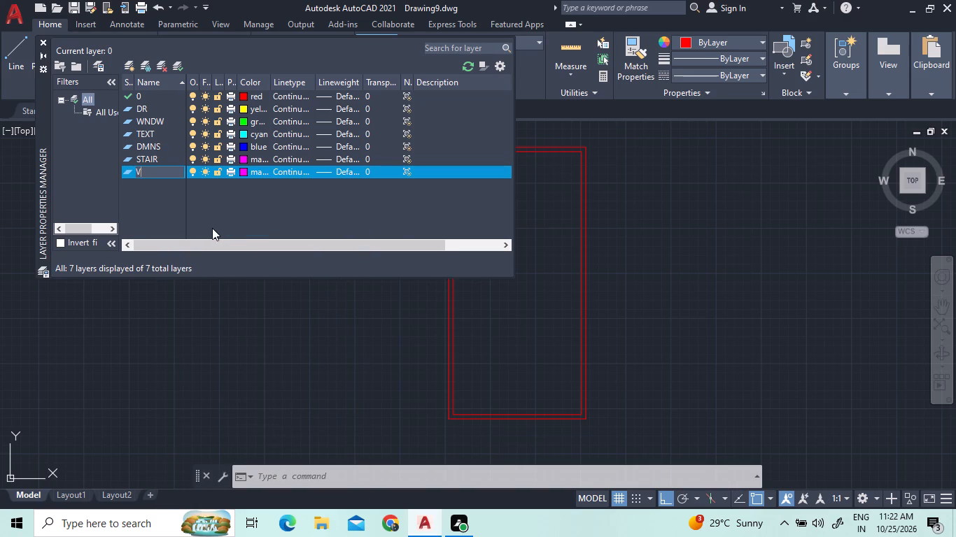
key("n")
key("t")
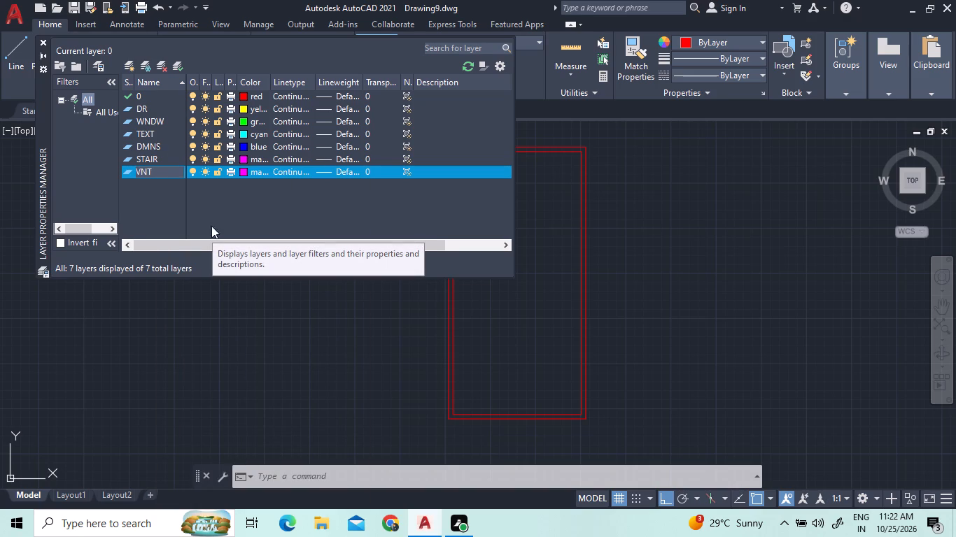
key("l")
type("TR")
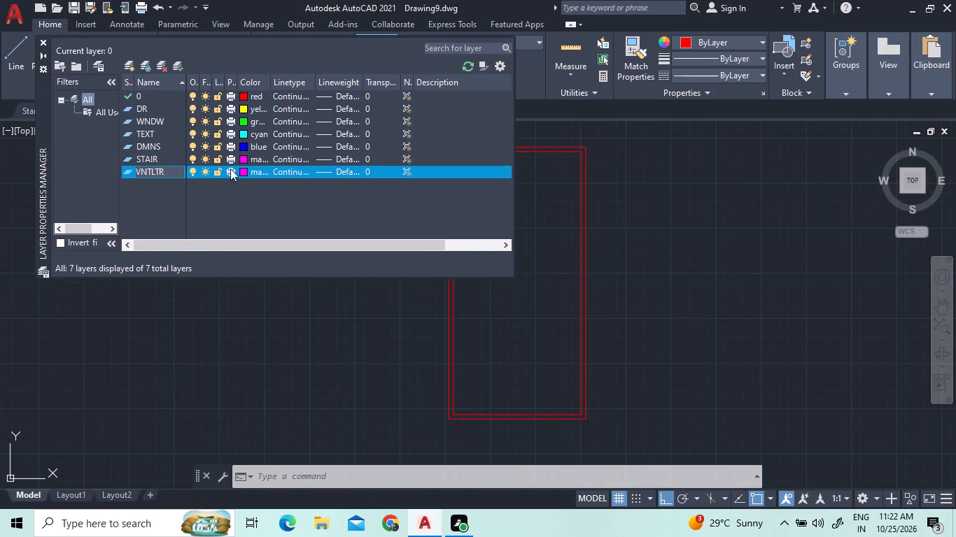
left_click(244, 170)
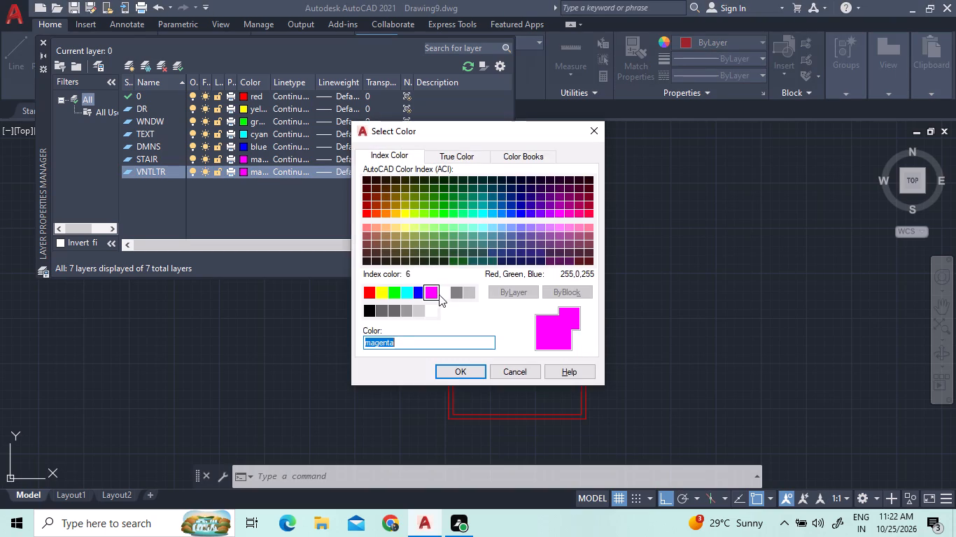
left_click(454, 294)
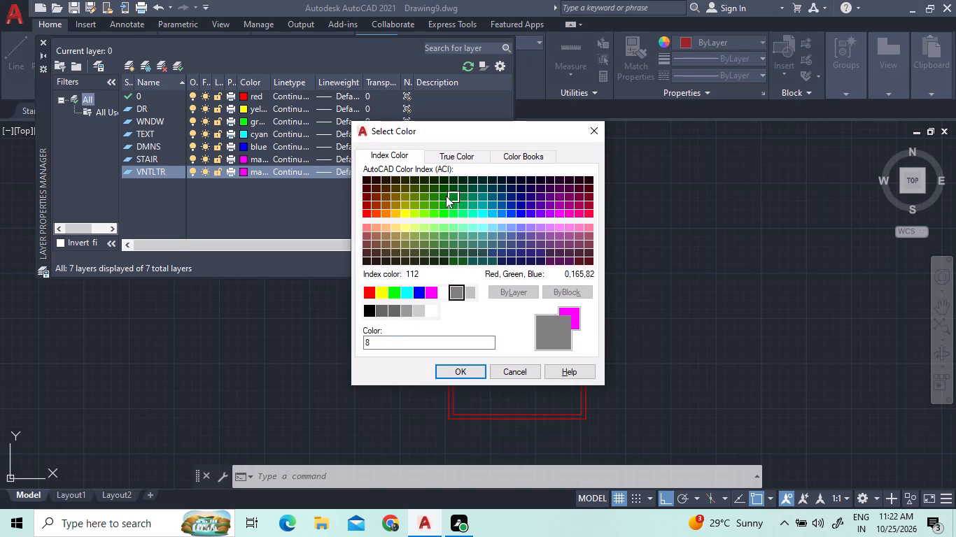
left_click(471, 368)
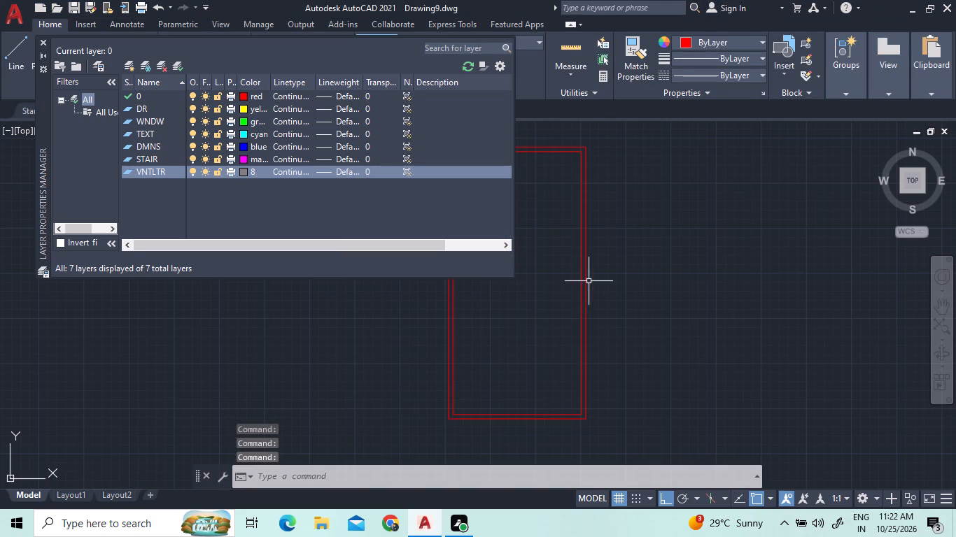
left_click(46, 42)
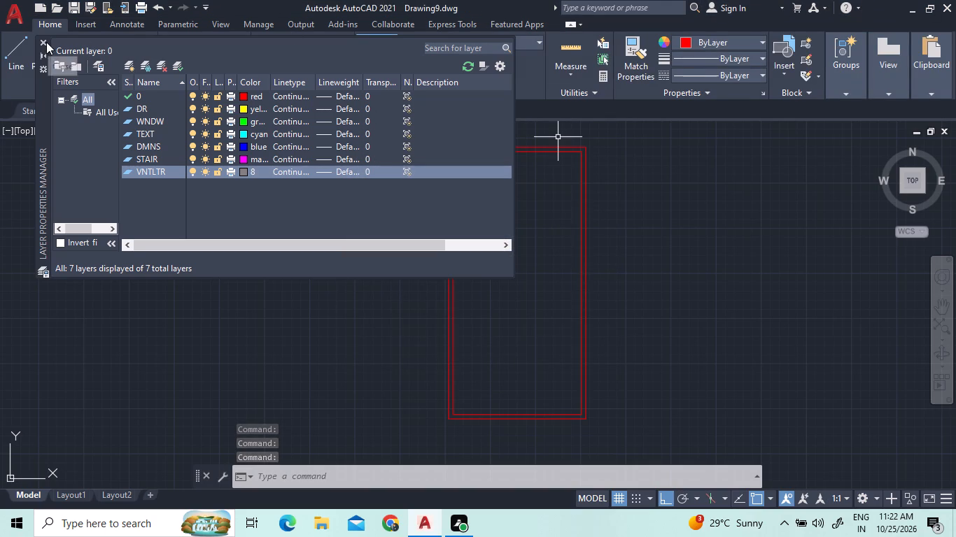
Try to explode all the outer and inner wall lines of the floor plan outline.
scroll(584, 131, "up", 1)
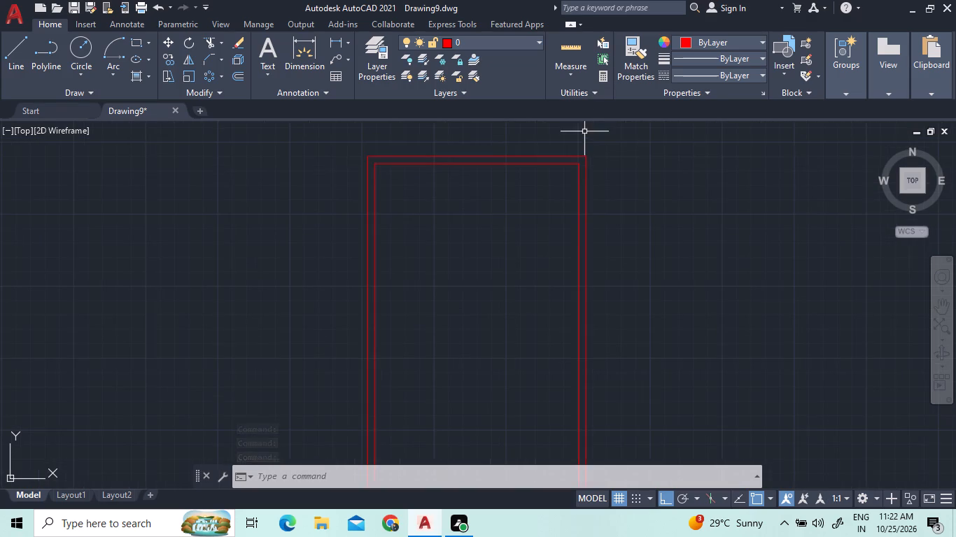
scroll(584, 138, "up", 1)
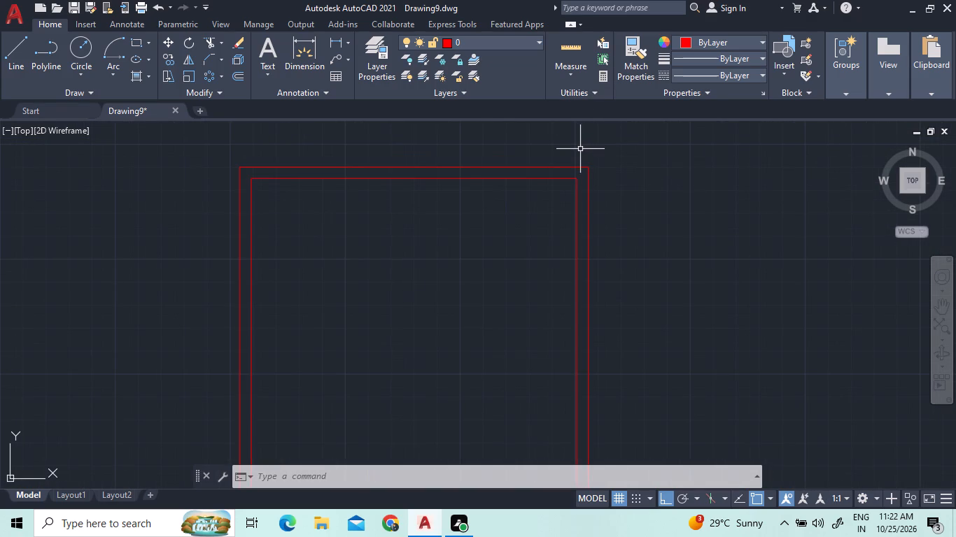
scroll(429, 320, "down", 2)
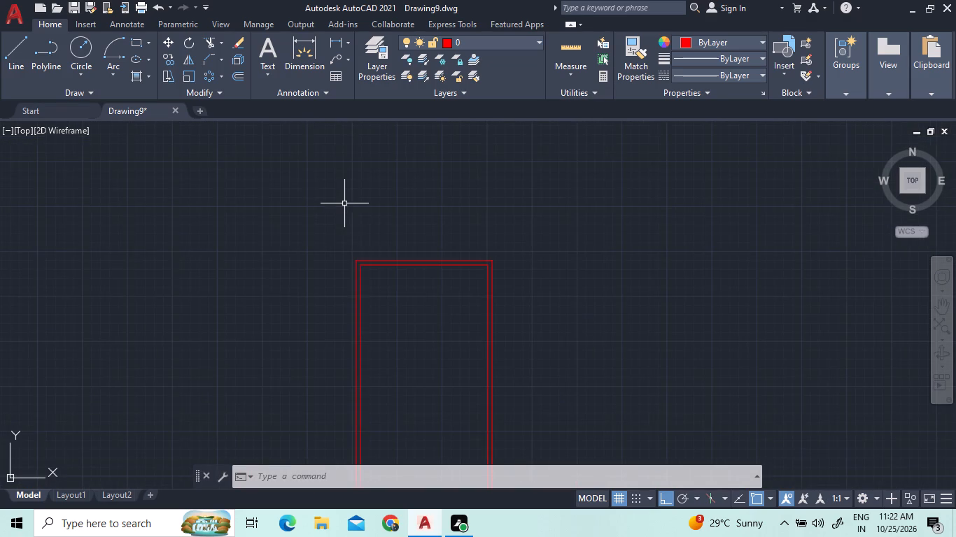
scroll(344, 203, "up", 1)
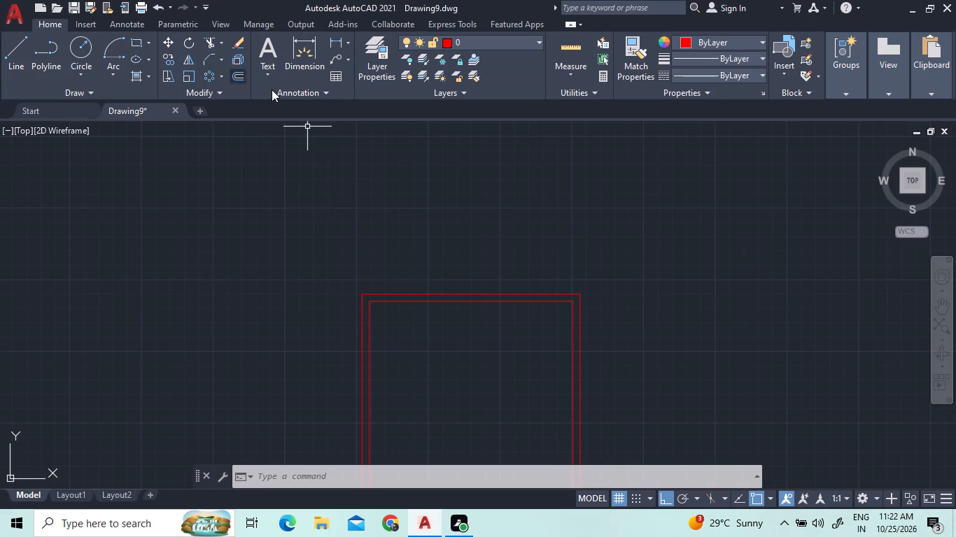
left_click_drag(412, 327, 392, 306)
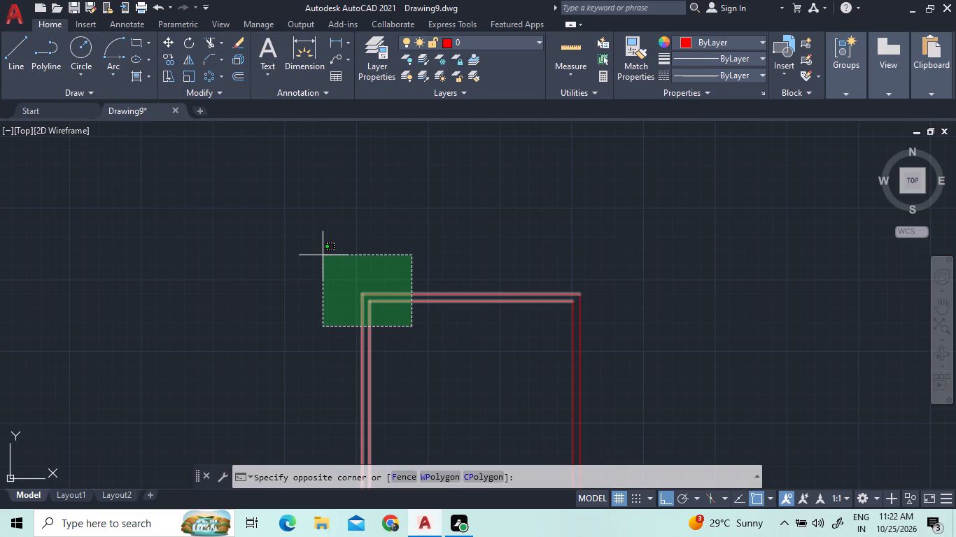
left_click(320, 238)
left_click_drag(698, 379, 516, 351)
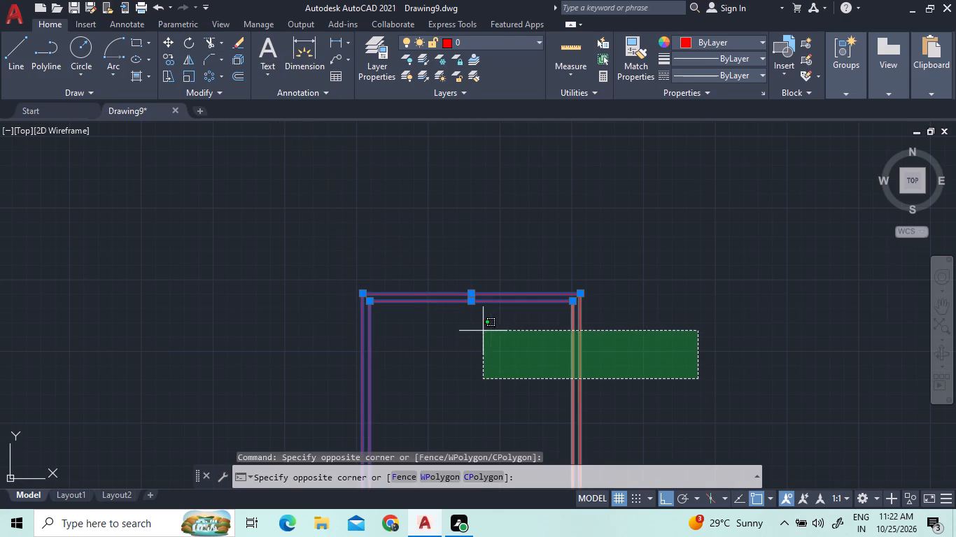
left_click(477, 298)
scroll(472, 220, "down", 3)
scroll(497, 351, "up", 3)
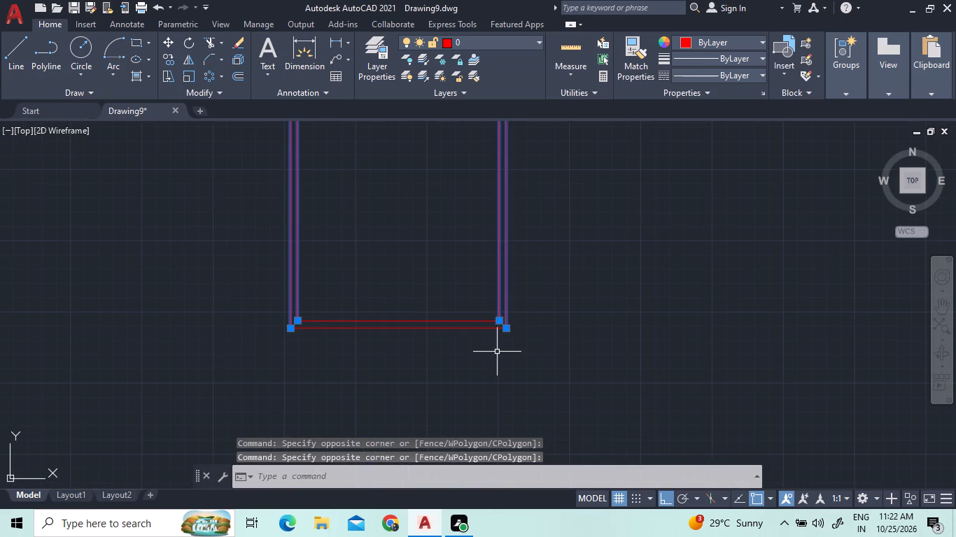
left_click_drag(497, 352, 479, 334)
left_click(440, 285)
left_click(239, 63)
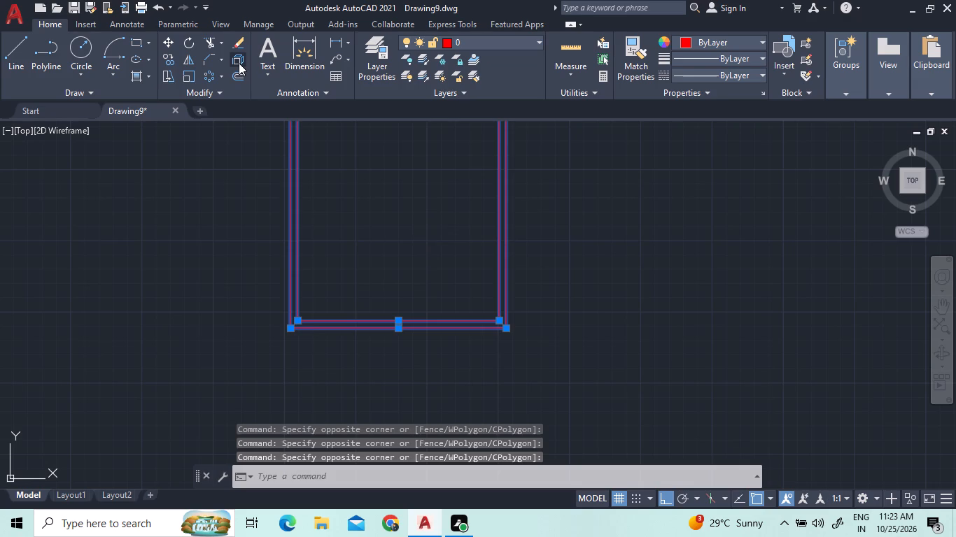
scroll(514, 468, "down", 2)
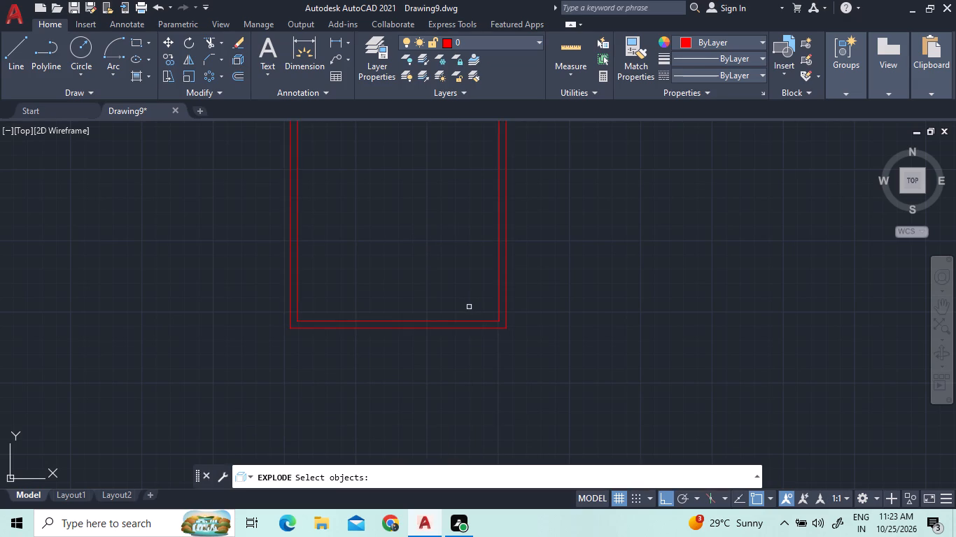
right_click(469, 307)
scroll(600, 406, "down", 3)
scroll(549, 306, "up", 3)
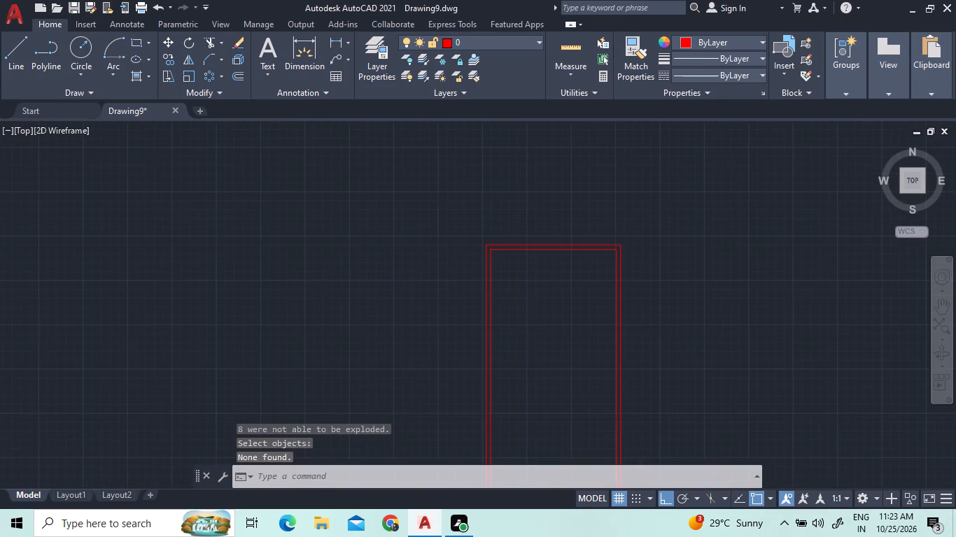
Offset the inner line of the plan's left wall by 2.64 into the interior.
left_click(238, 76)
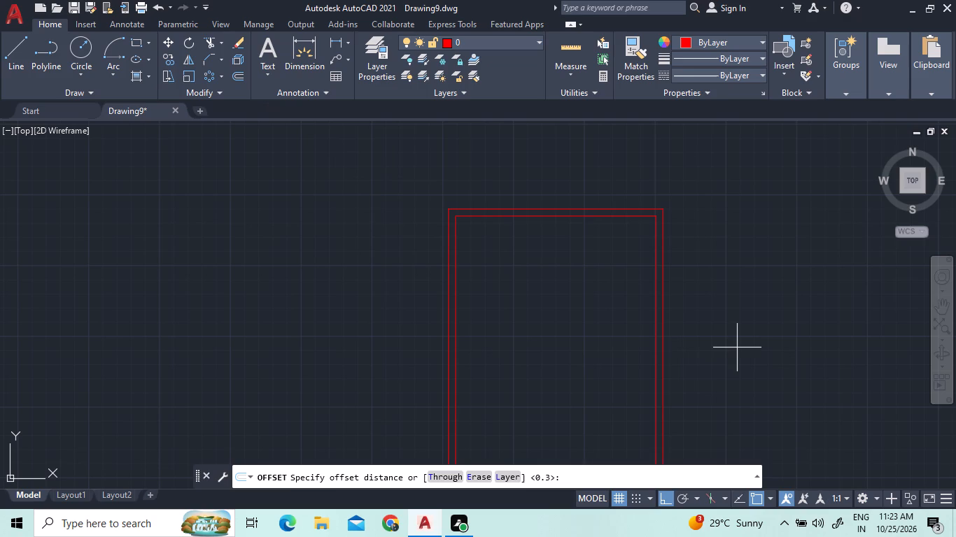
type("2.64")
key("Return")
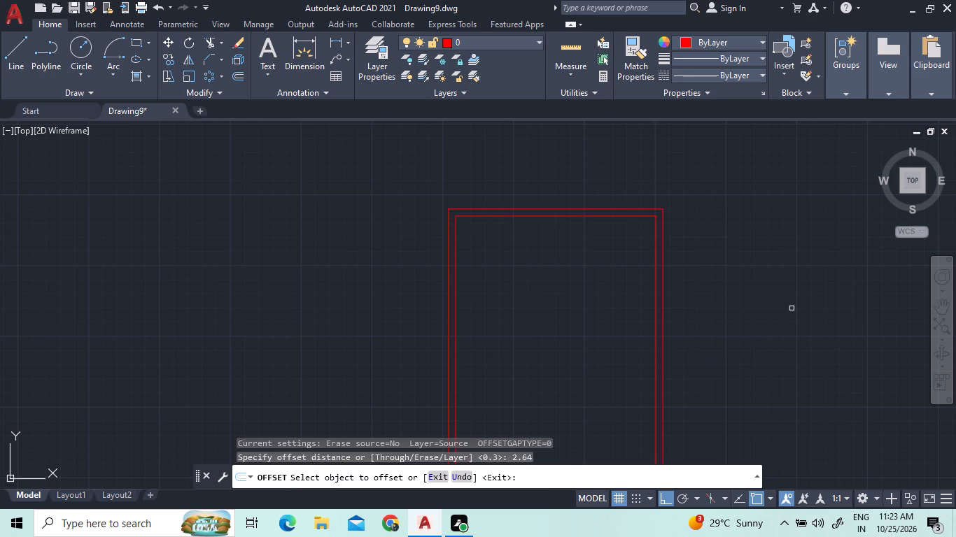
left_click(456, 275)
left_click(511, 284)
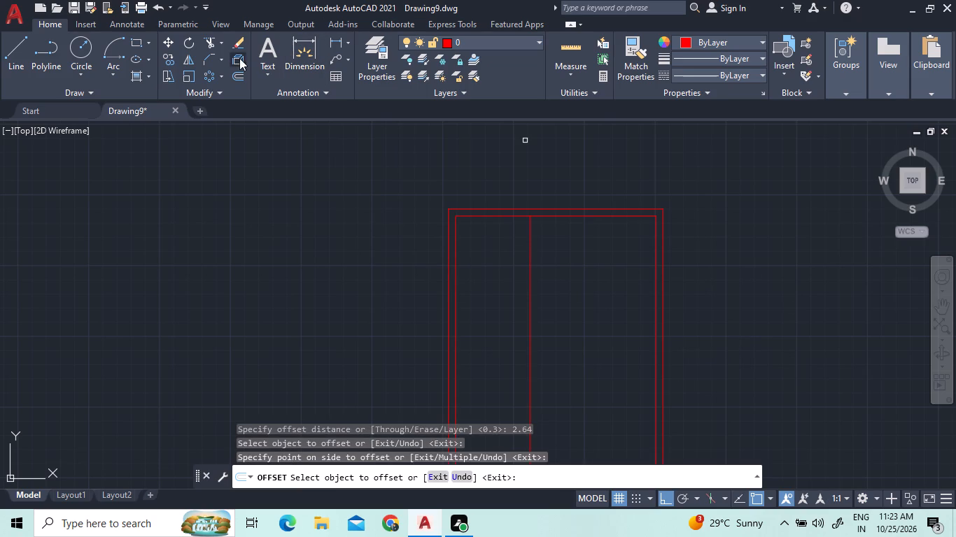
Offset the new vertical partition line by 0.15 towards the plan's right wall to give the partition its thickness.
left_click(235, 75)
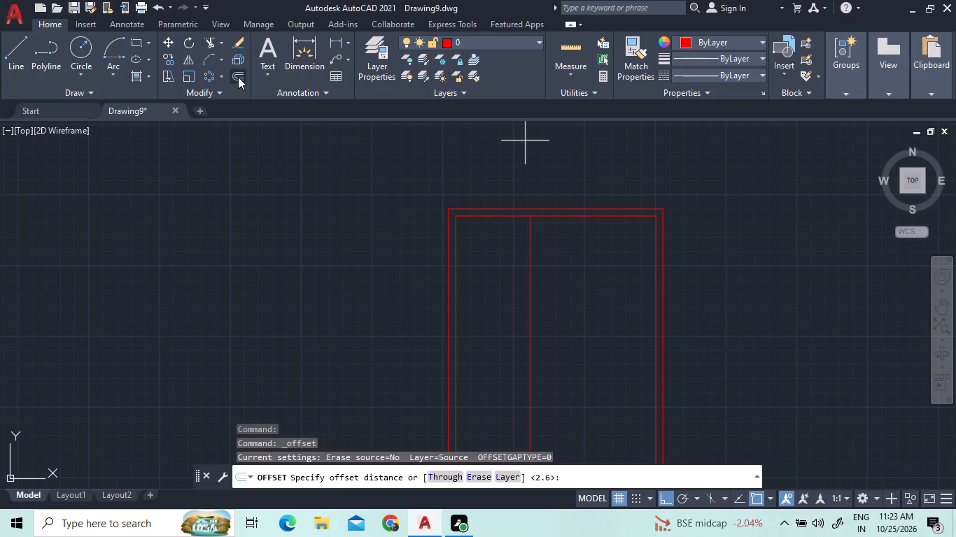
type("0.15")
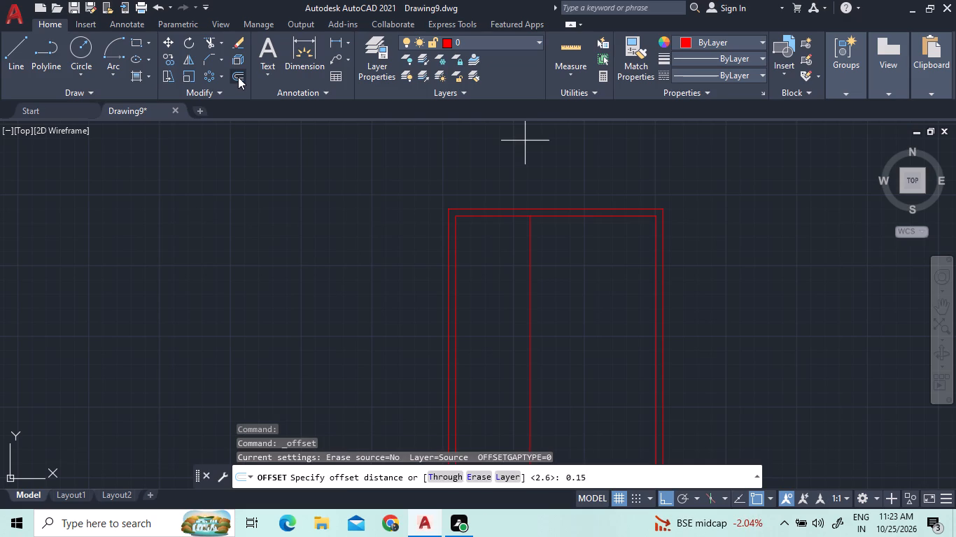
right_click(237, 80)
right_click(381, 265)
left_click(405, 273)
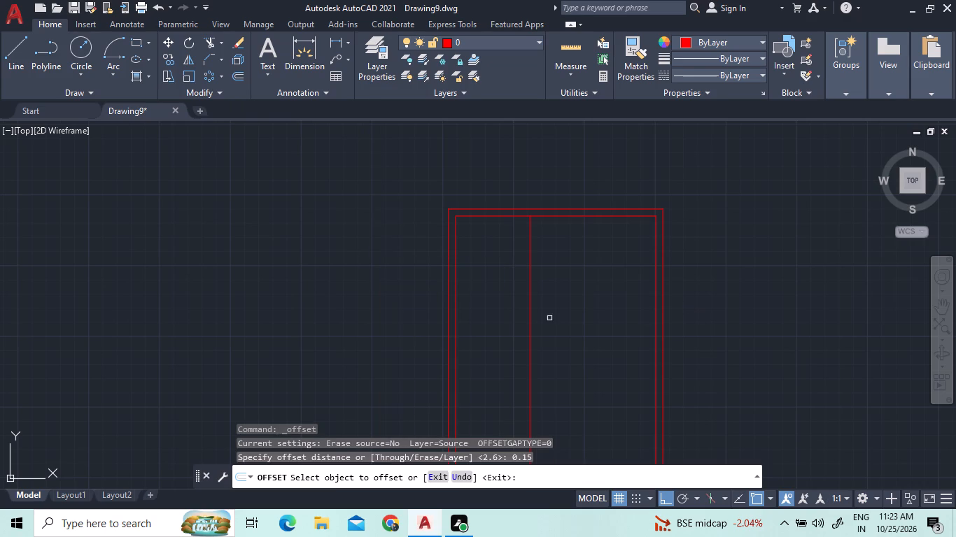
left_click(531, 325)
left_click(552, 327)
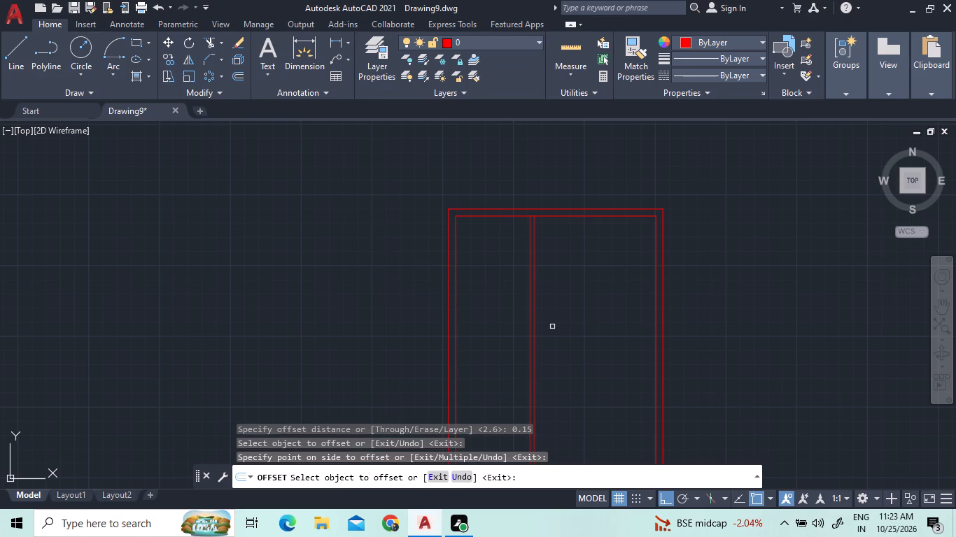
Offset the partition's right-hand line by 1.22 towards the plan's right wall.
left_click(231, 74)
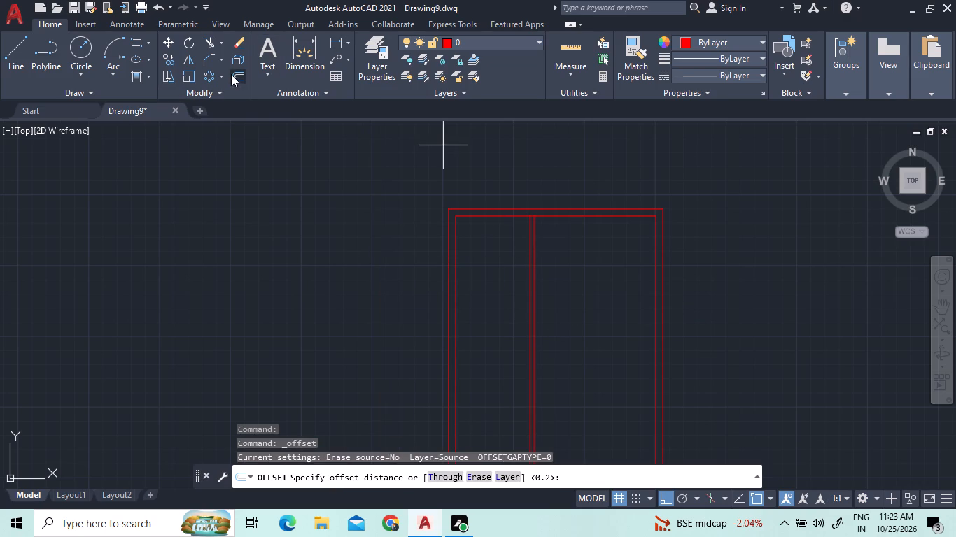
type("1.22")
key("Return")
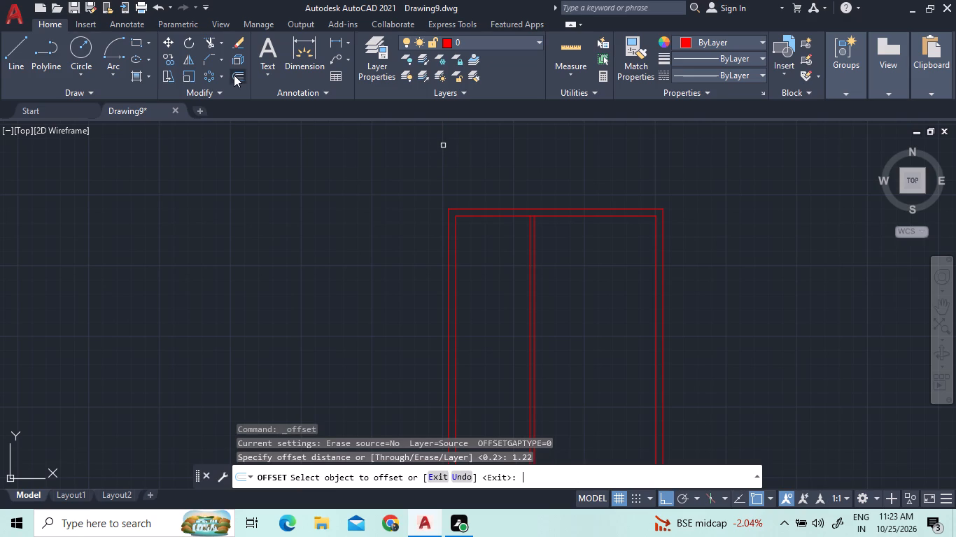
left_click(537, 285)
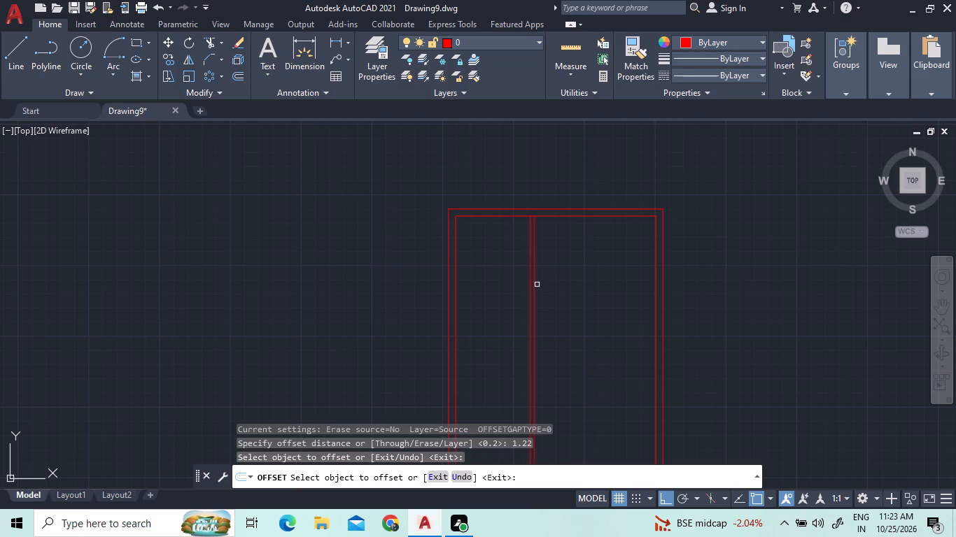
left_click(535, 282)
left_click(570, 301)
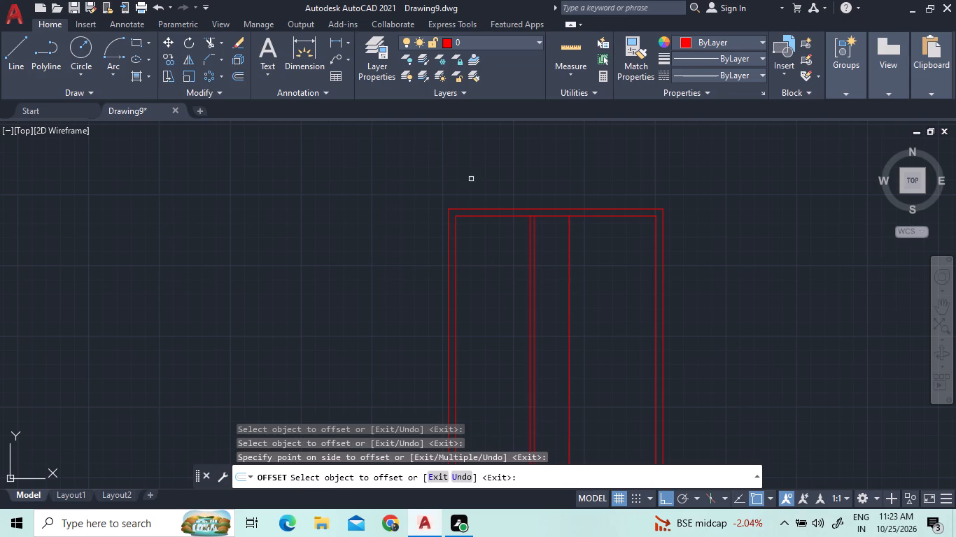
Offset the vertical line of the second partition by 0.15 towards the plan's right wall to give it thickness.
left_click(237, 76)
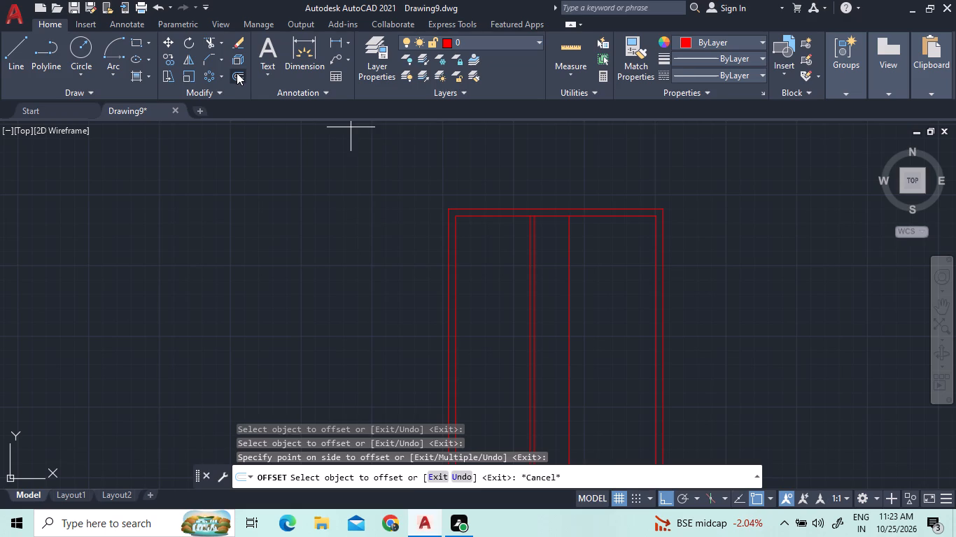
key("0")
key("period")
key("1")
key("5")
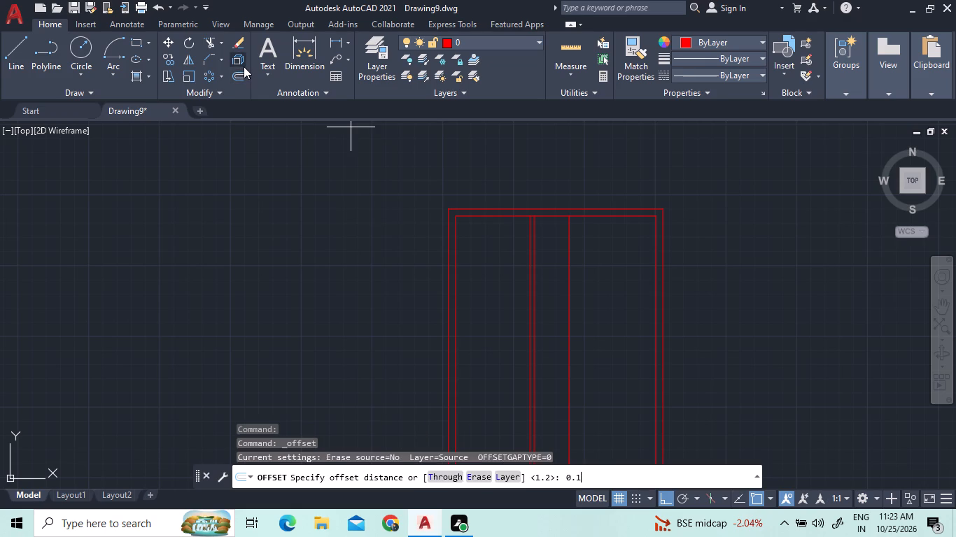
key("Return")
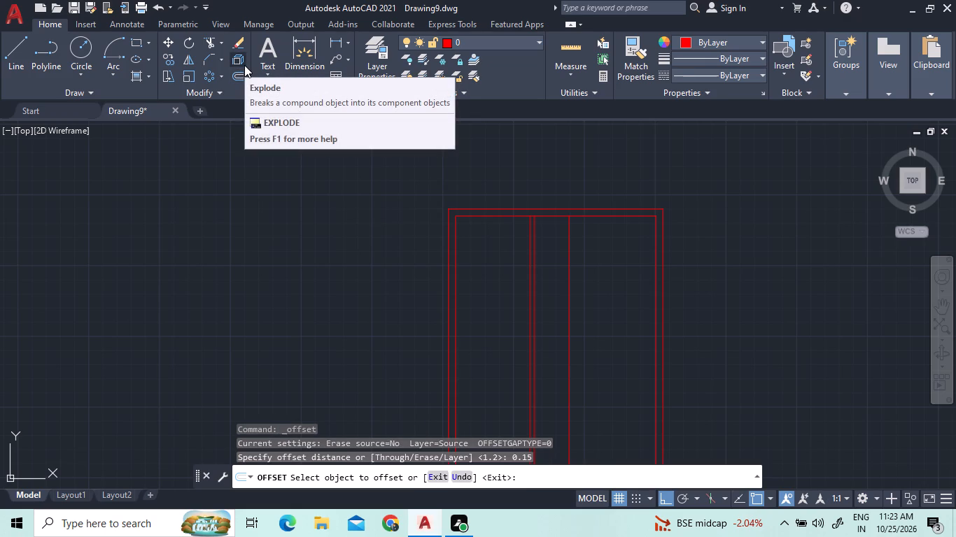
left_click(567, 347)
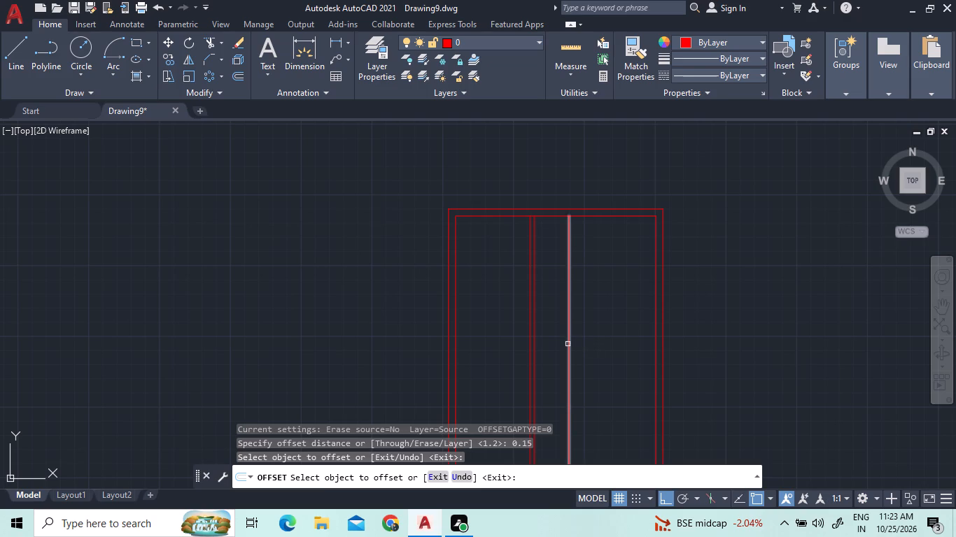
left_click(565, 345)
left_click(569, 341)
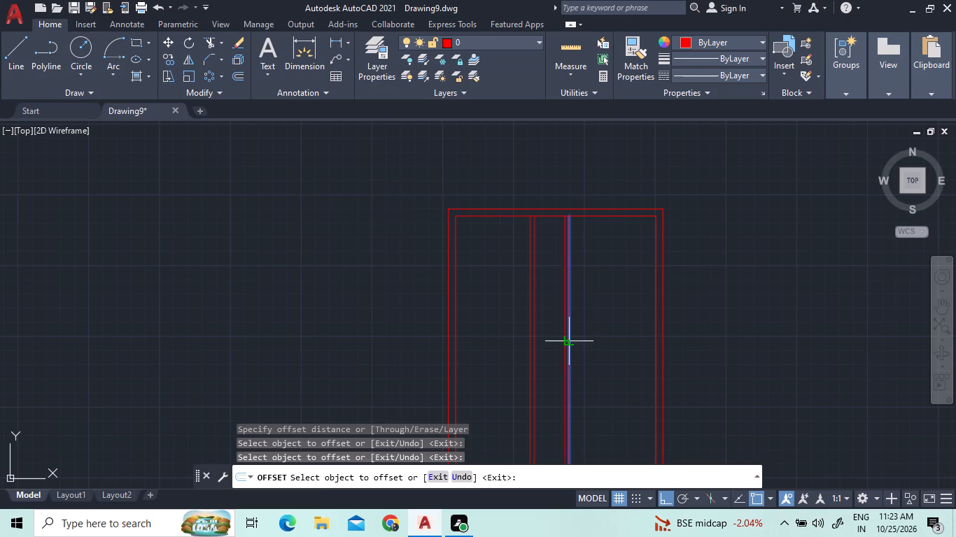
left_click(589, 343)
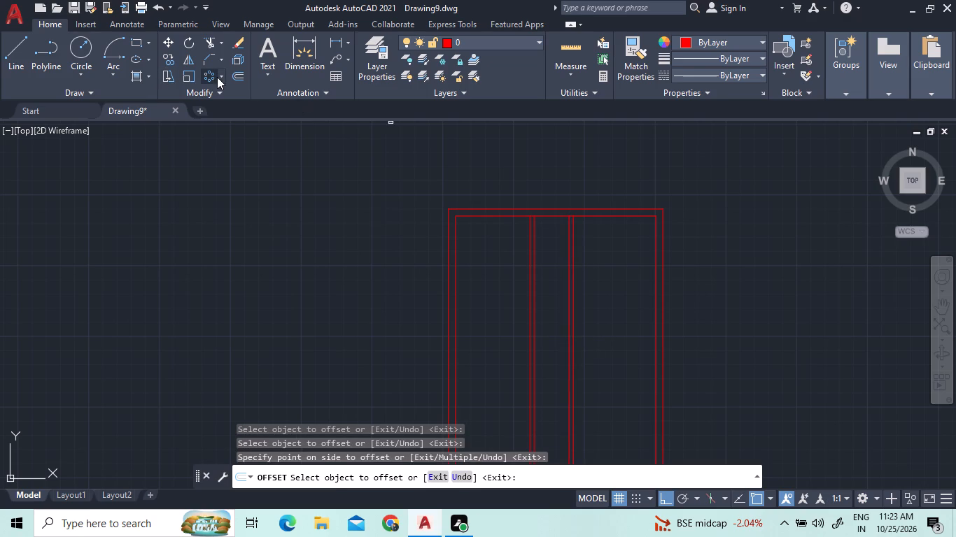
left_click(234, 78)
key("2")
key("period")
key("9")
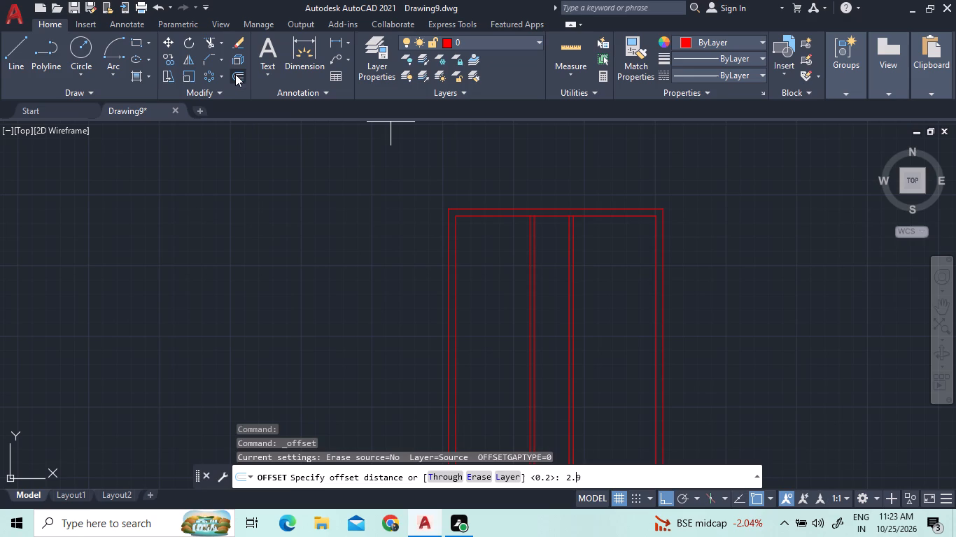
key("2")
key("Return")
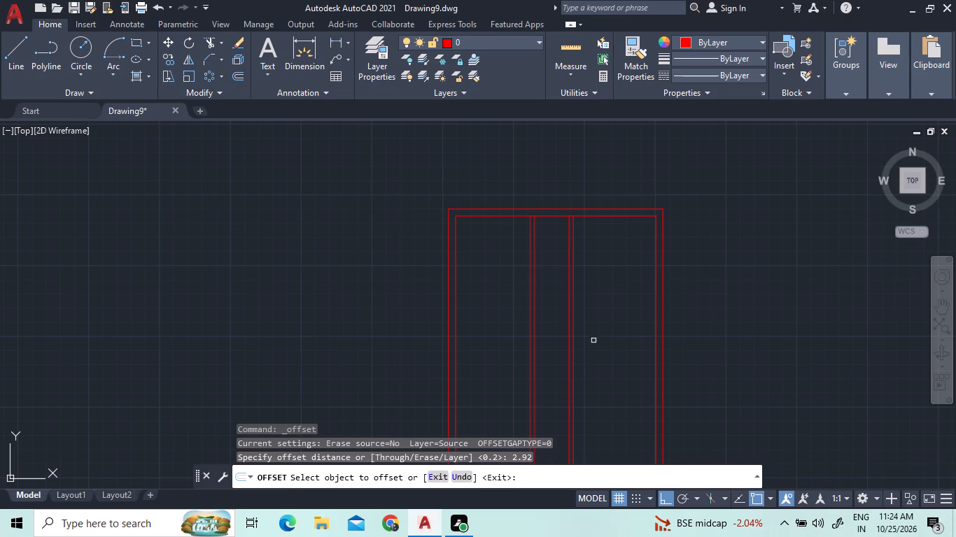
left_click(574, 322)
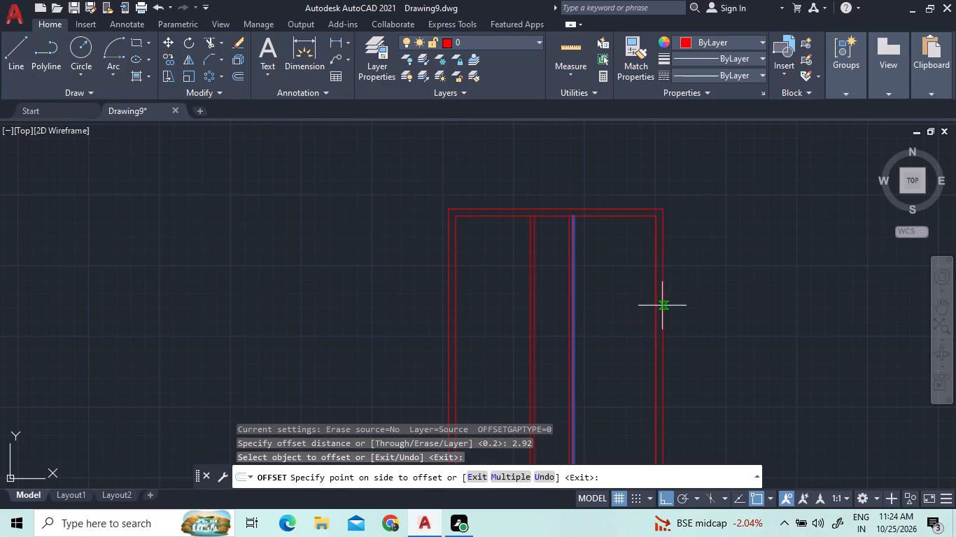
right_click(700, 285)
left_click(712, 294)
Trim the top wall's inner line between the paired lines of both vertical partitions.
scroll(583, 185, "up", 3)
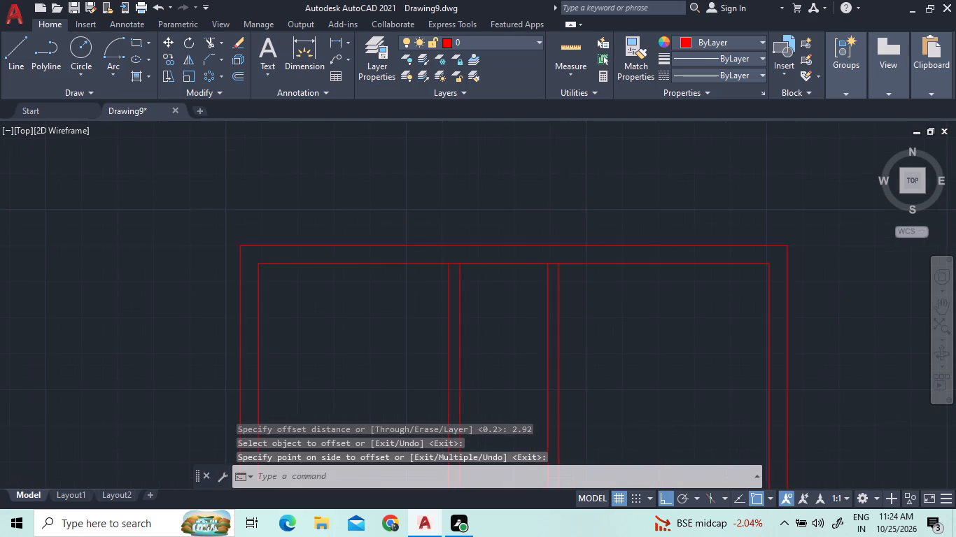
left_click(212, 39)
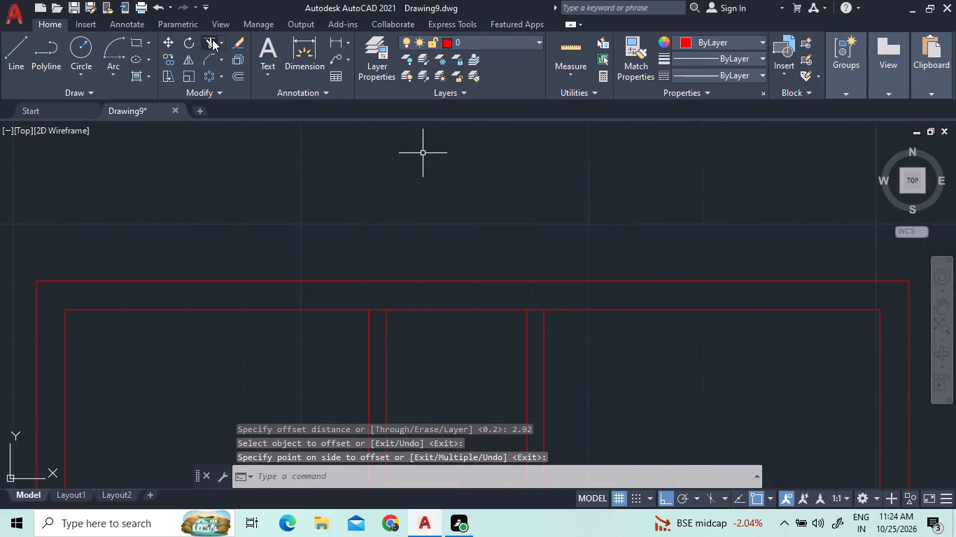
left_click(374, 310)
left_click(536, 308)
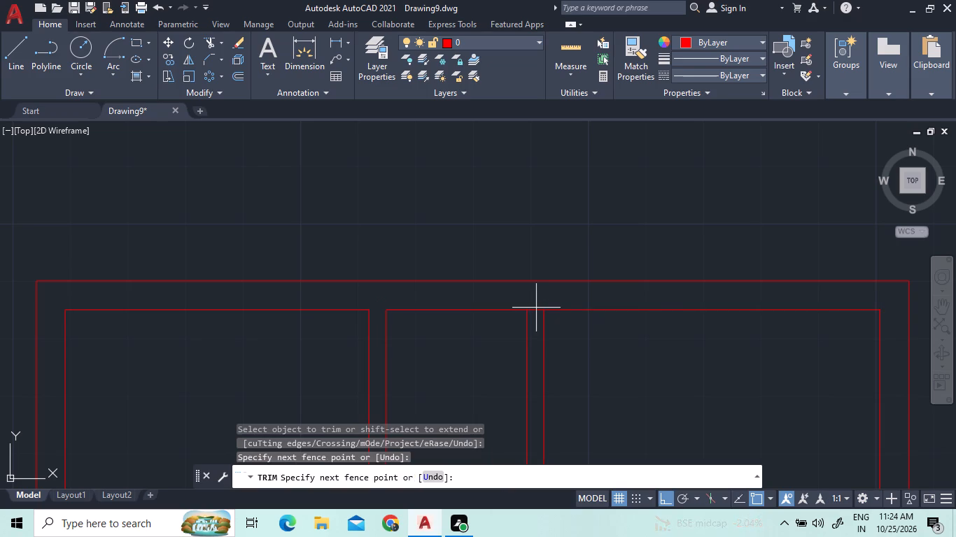
left_click(537, 315)
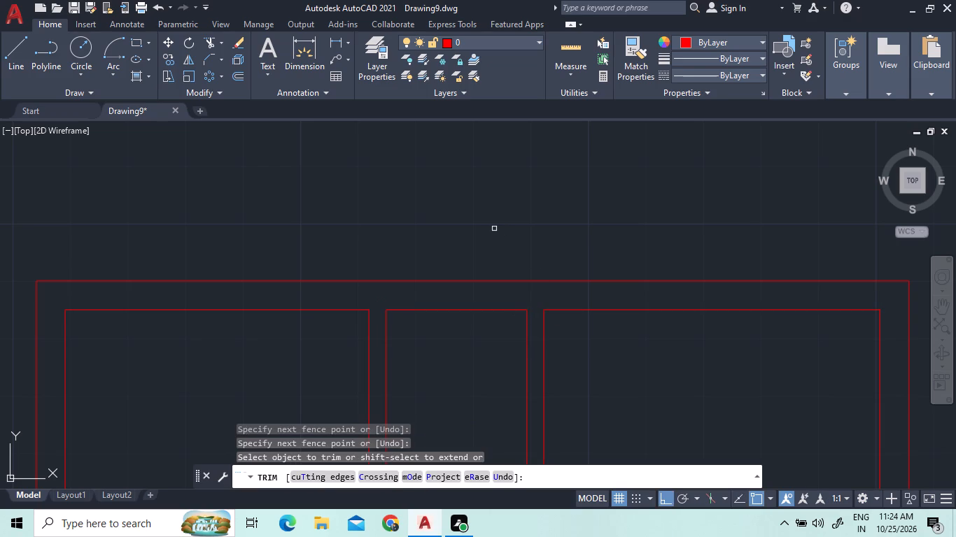
Offset the top wall's inner line in the plan's left room by 2.70 down into the room.
scroll(491, 227, "down", 2)
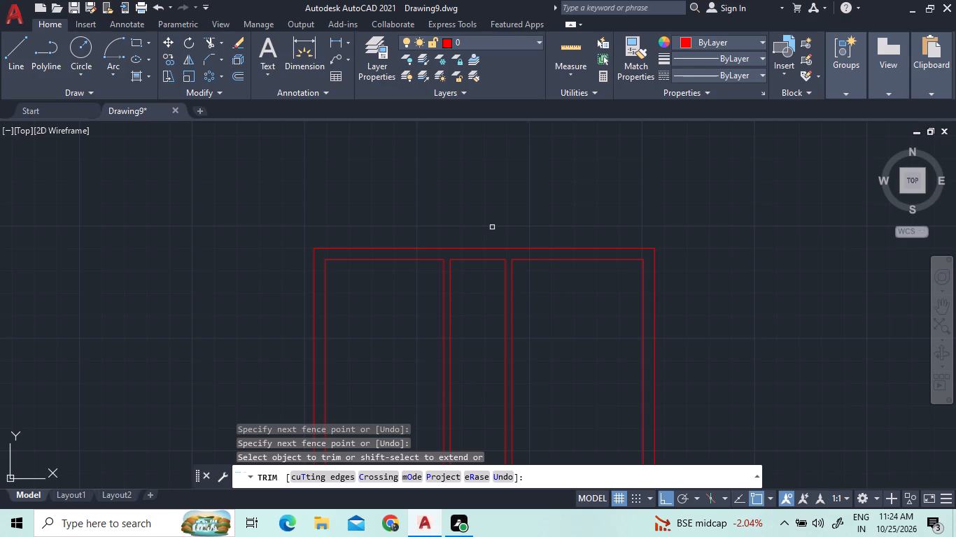
left_click(239, 74)
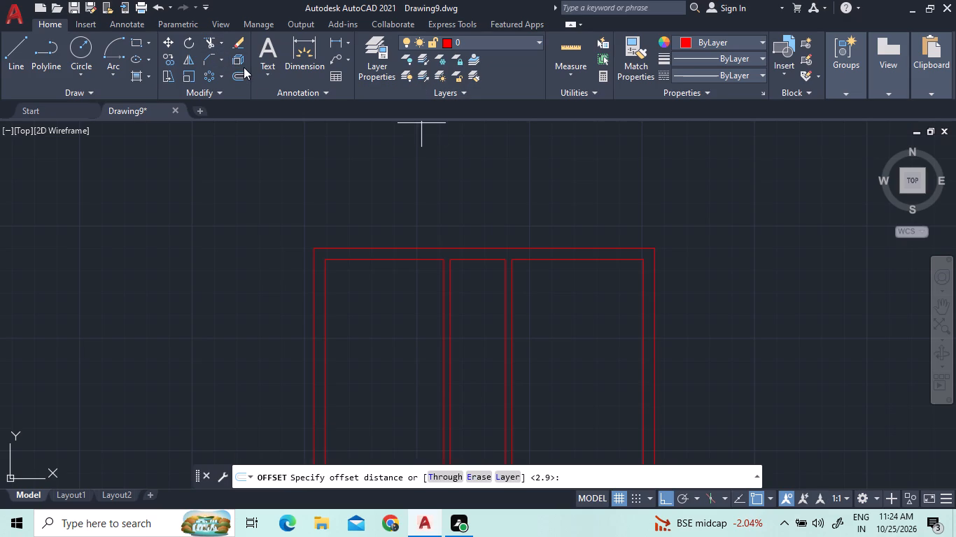
key("2")
key("period")
key("7")
key("0")
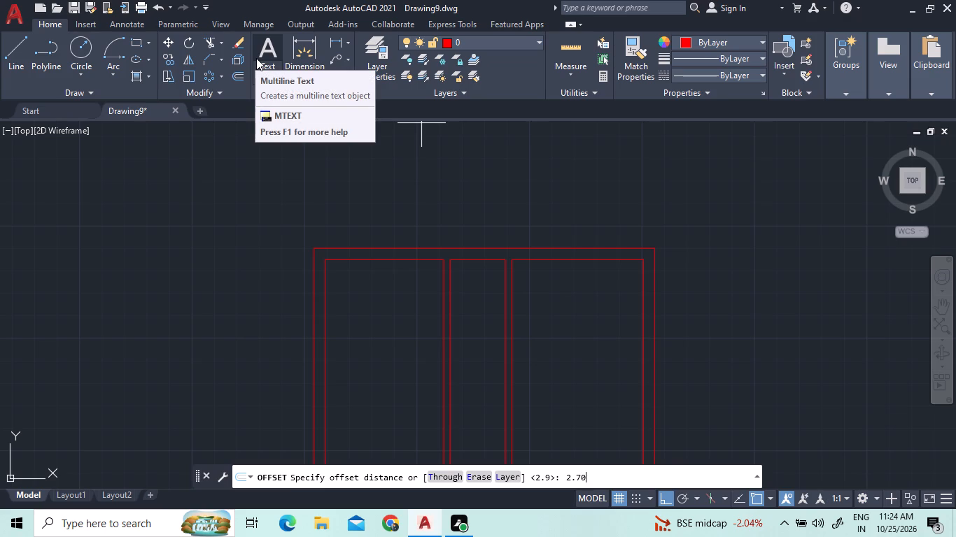
key("Return")
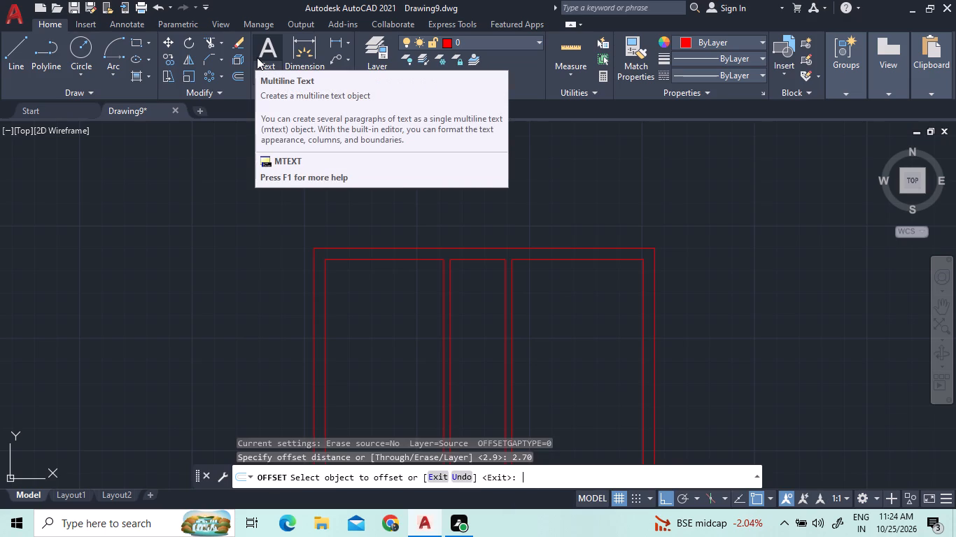
left_click(392, 259)
left_click(398, 339)
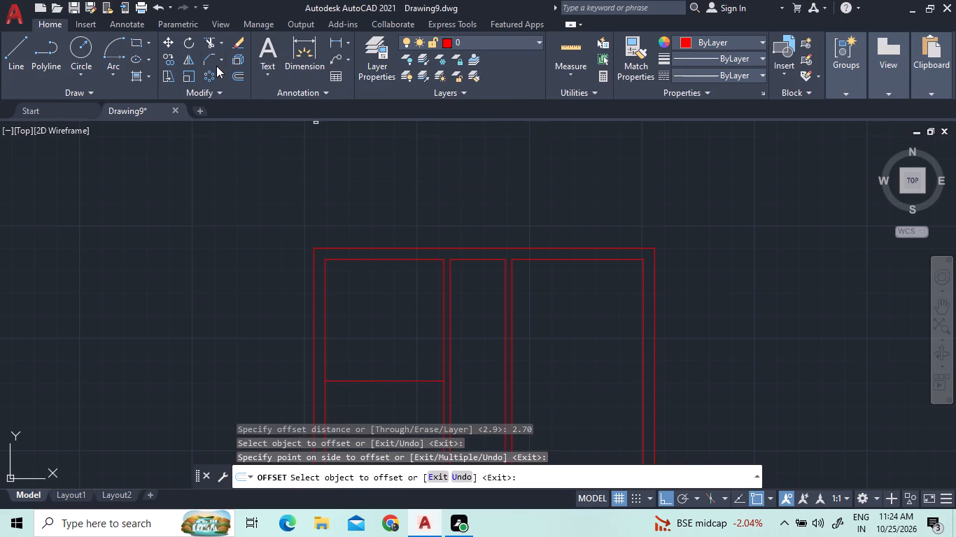
Offset the top wall's inner line in the narrow middle room by 2.44 down into the room.
left_click(237, 78)
type("2.")
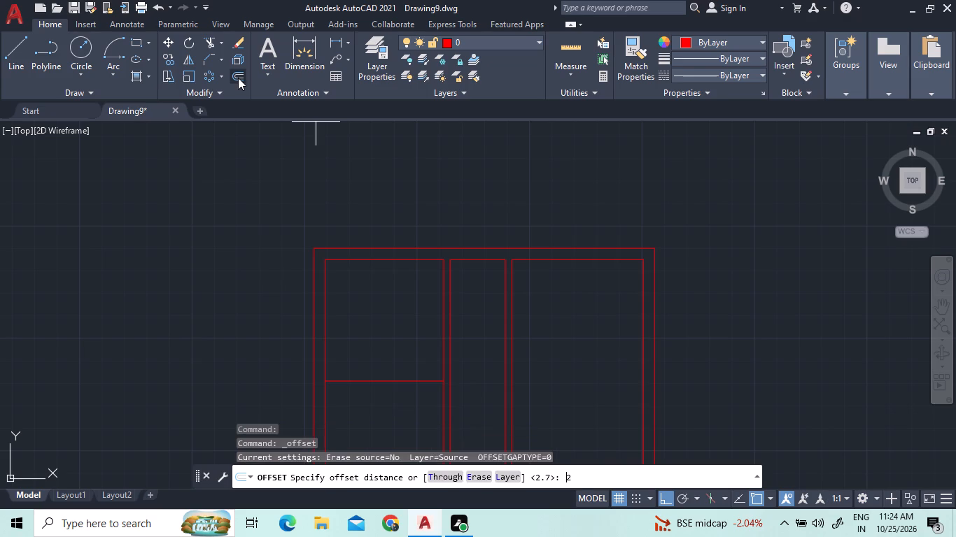
type("44")
key("Return")
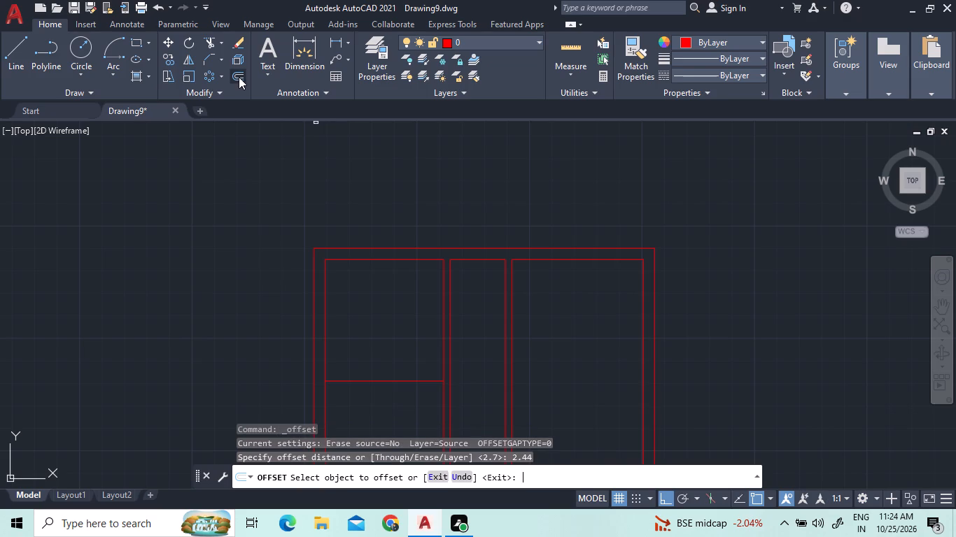
left_click(471, 260)
left_click(472, 319)
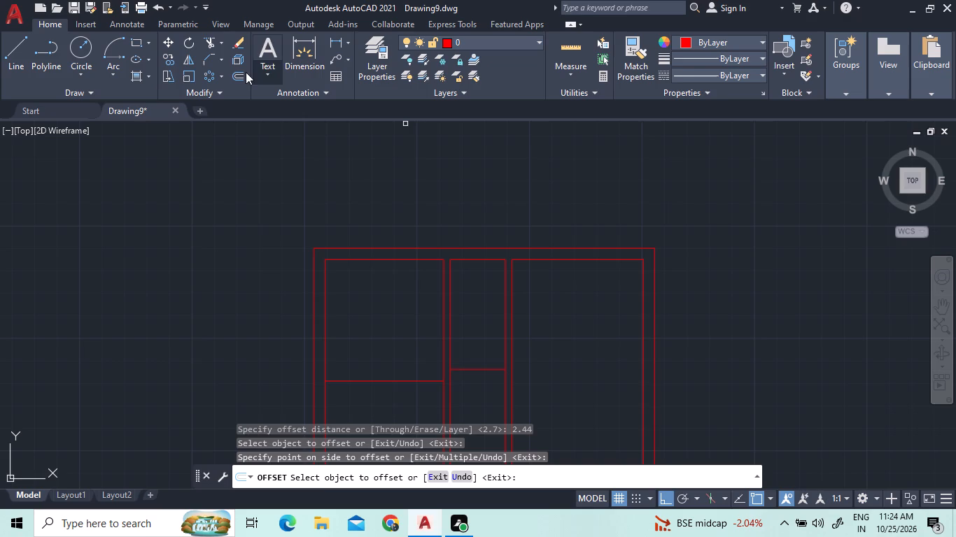
Offset the top wall's inner line in the plan's right room by 3.84 down into the room.
left_click(241, 73)
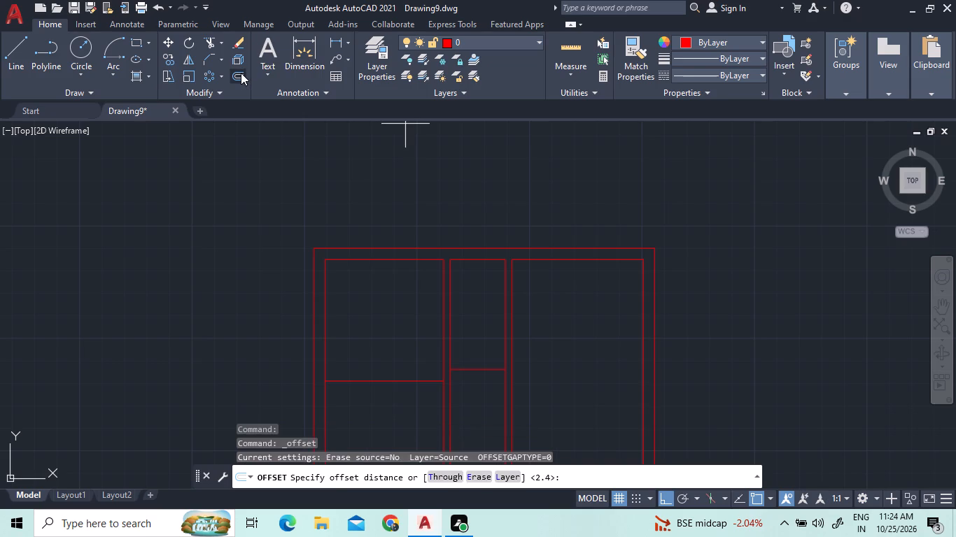
type("3.8")
key("4")
key("Return")
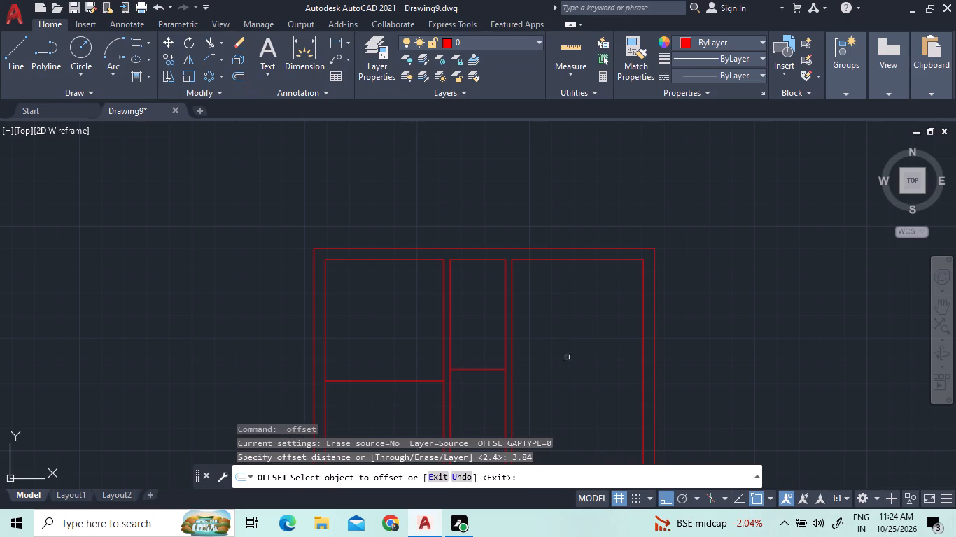
left_click(561, 258)
left_click(578, 335)
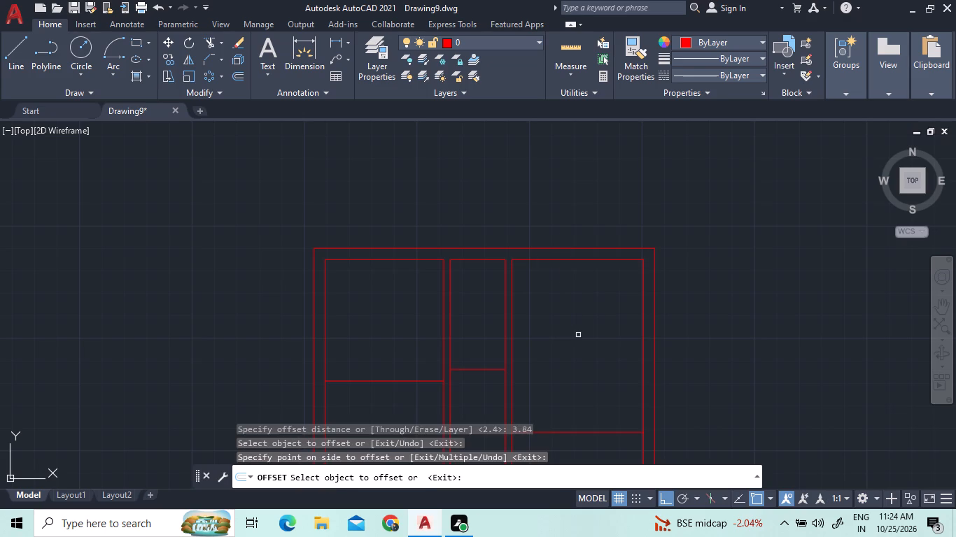
Offset the horizontal partition lines of the left, middle and right rooms by 0.15 downwards to give them thickness.
scroll(493, 289, "down", 1)
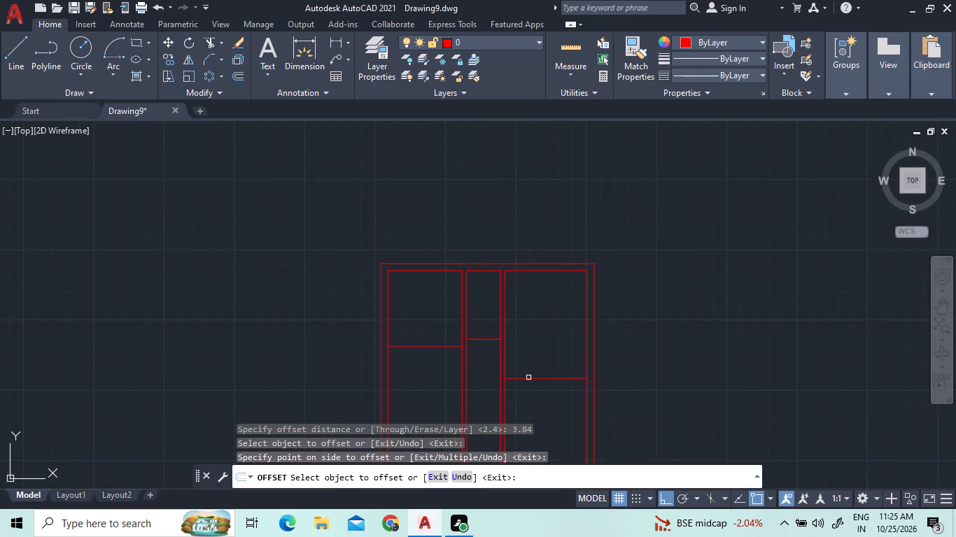
scroll(533, 388, "up", 2)
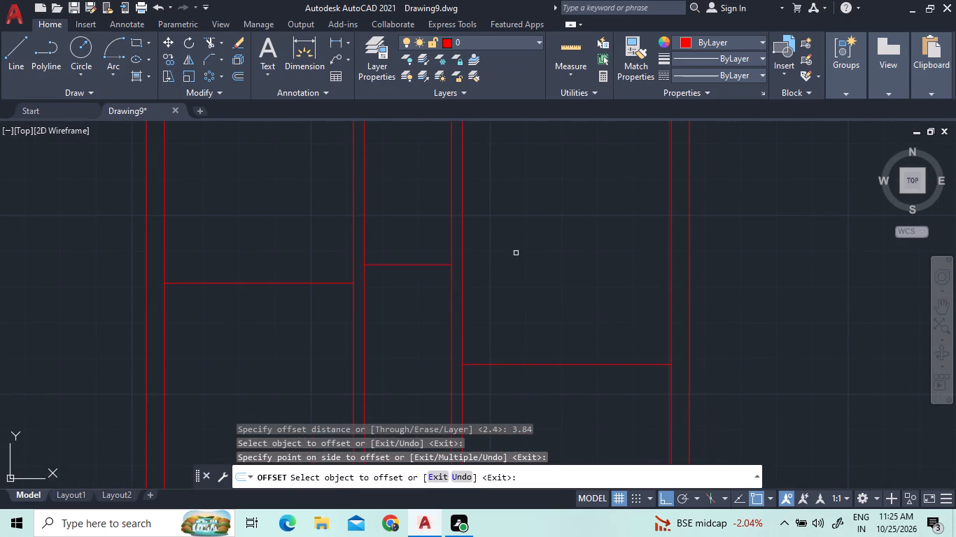
left_click(244, 78)
type("0.15")
key("Return")
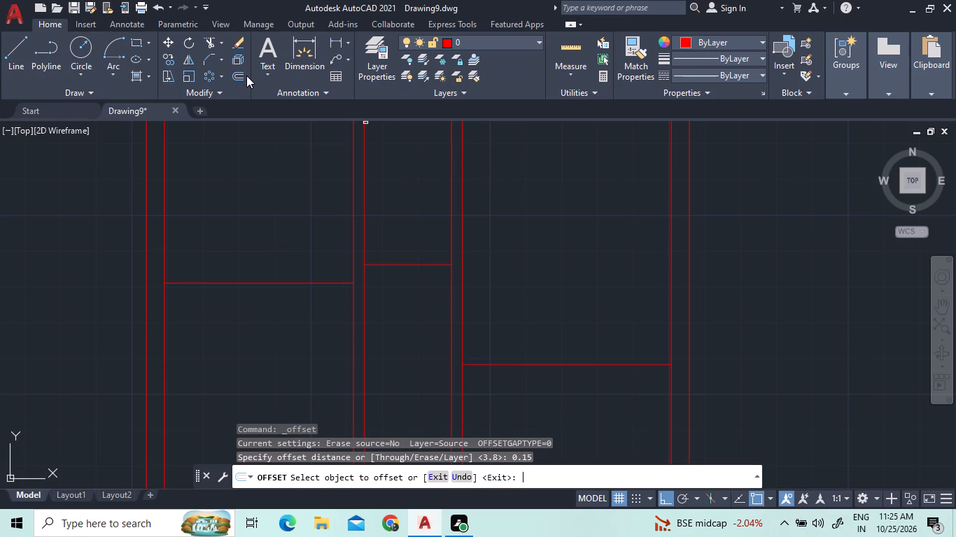
left_click(222, 283)
left_click(230, 350)
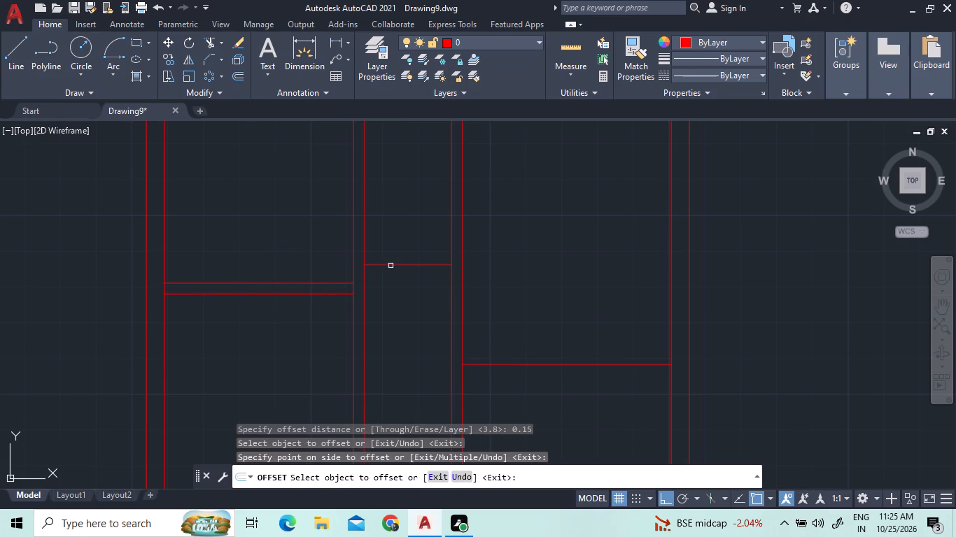
left_click(391, 266)
left_click(389, 280)
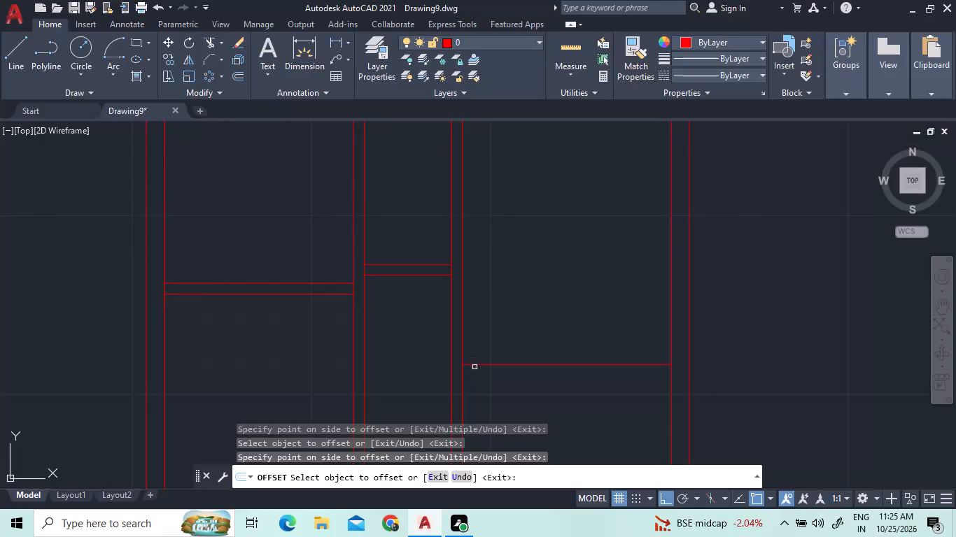
left_click(476, 363)
left_click(476, 394)
right_click(487, 299)
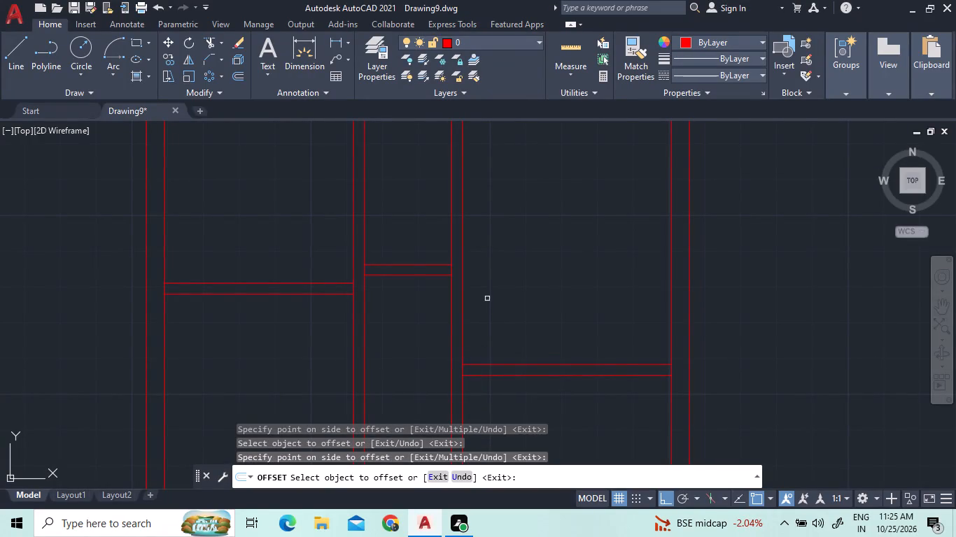
left_click(498, 306)
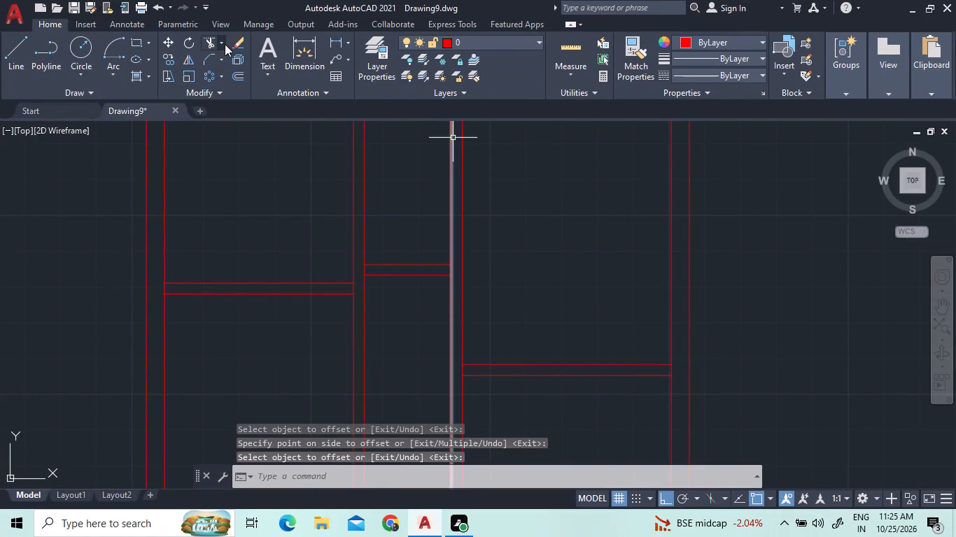
Extend both ends of the lower partition lines in the left, middle and right rooms across the adjoining wall thicknesses.
left_click(227, 43)
left_click(220, 42)
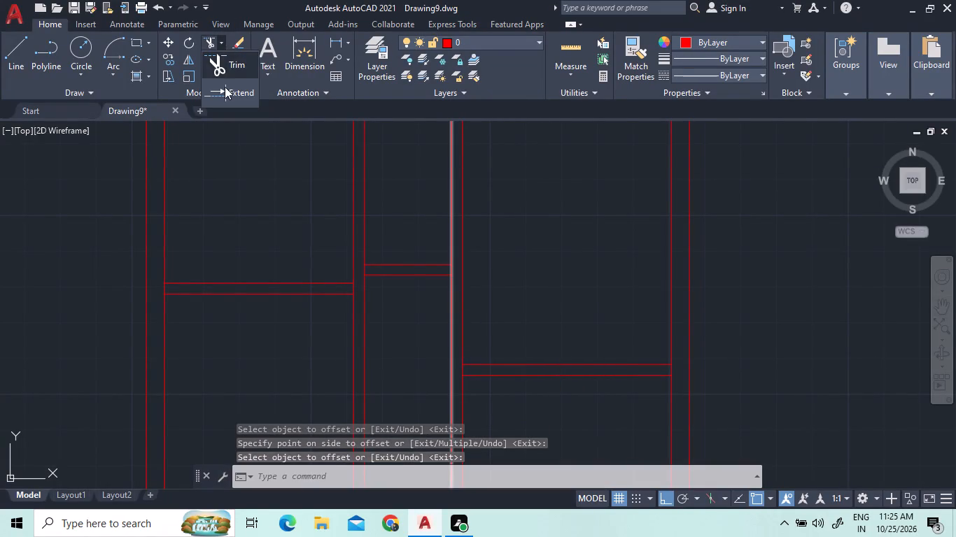
left_click(225, 88)
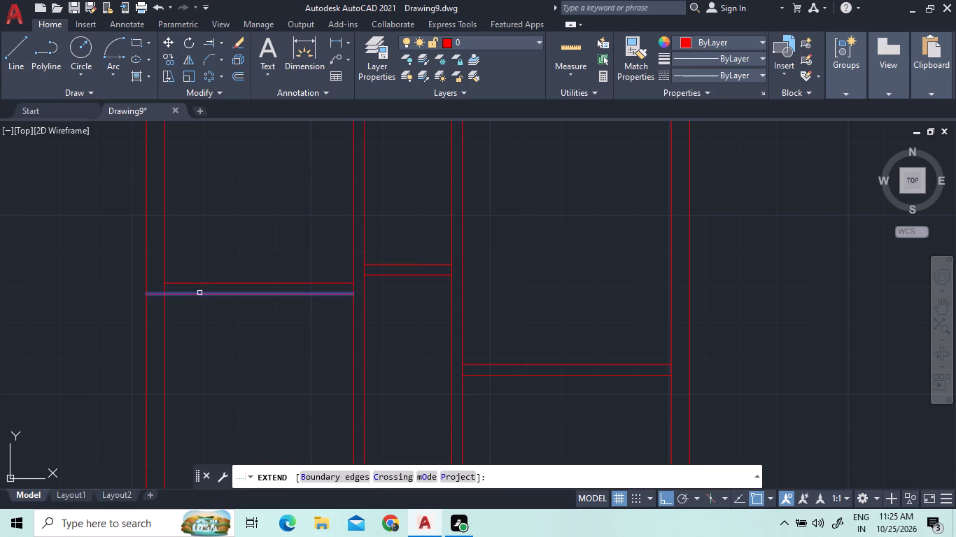
left_click(198, 293)
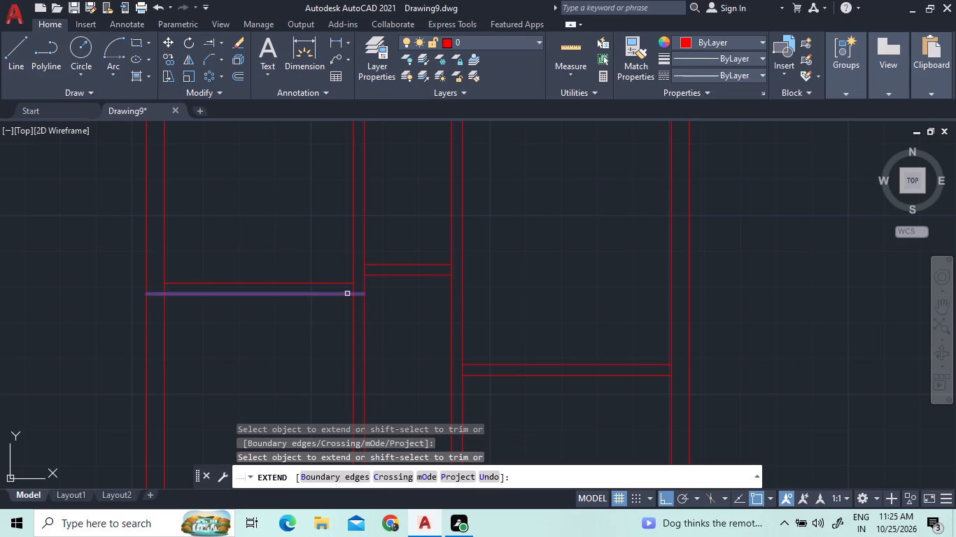
left_click(347, 294)
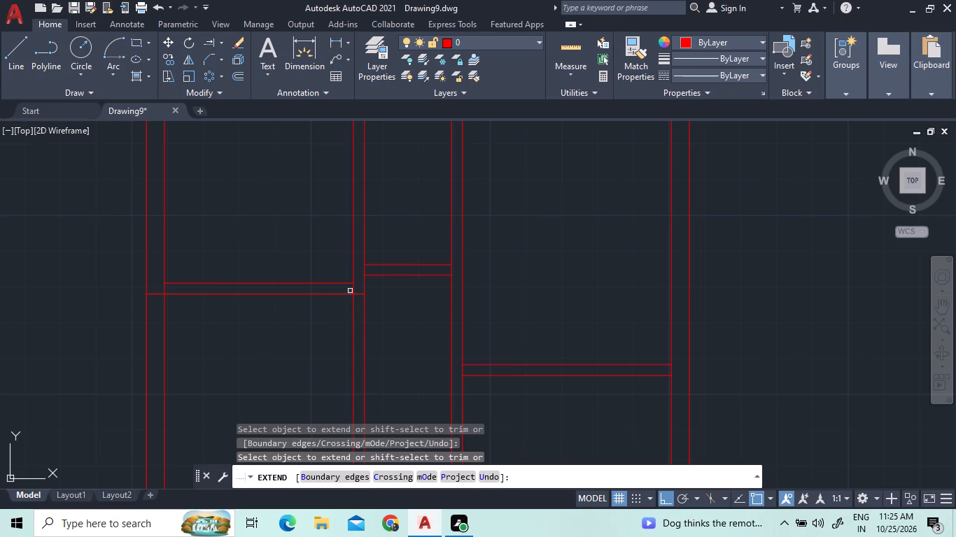
left_click(375, 273)
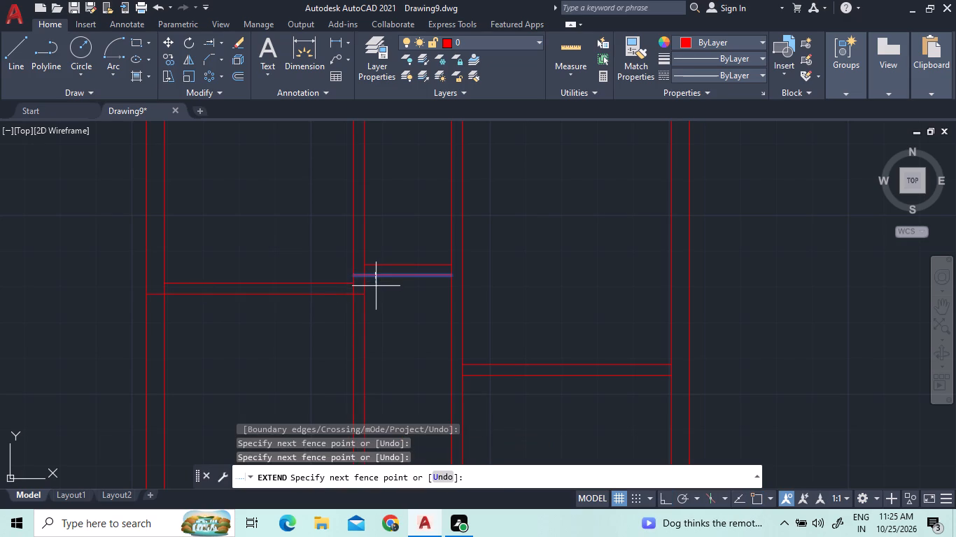
left_click(376, 286)
left_click(438, 276)
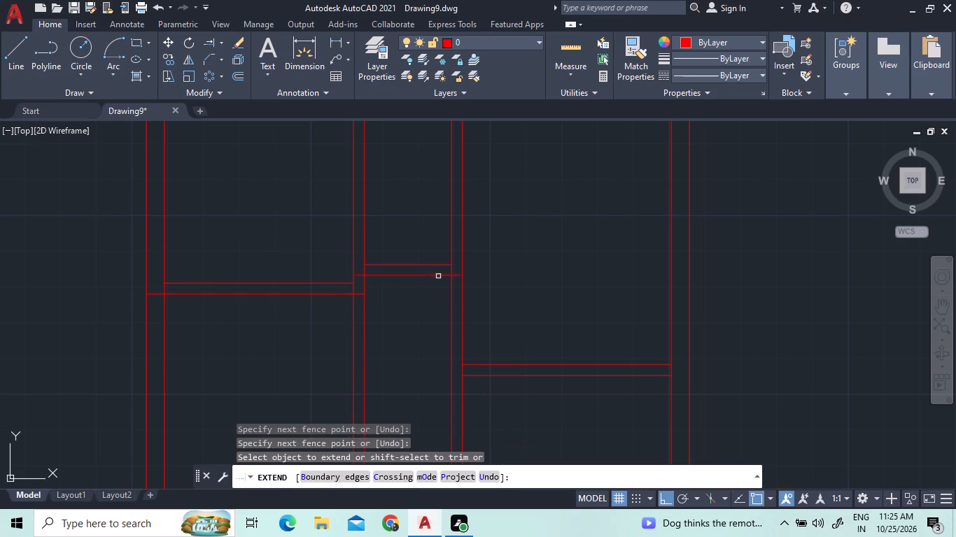
left_click(479, 376)
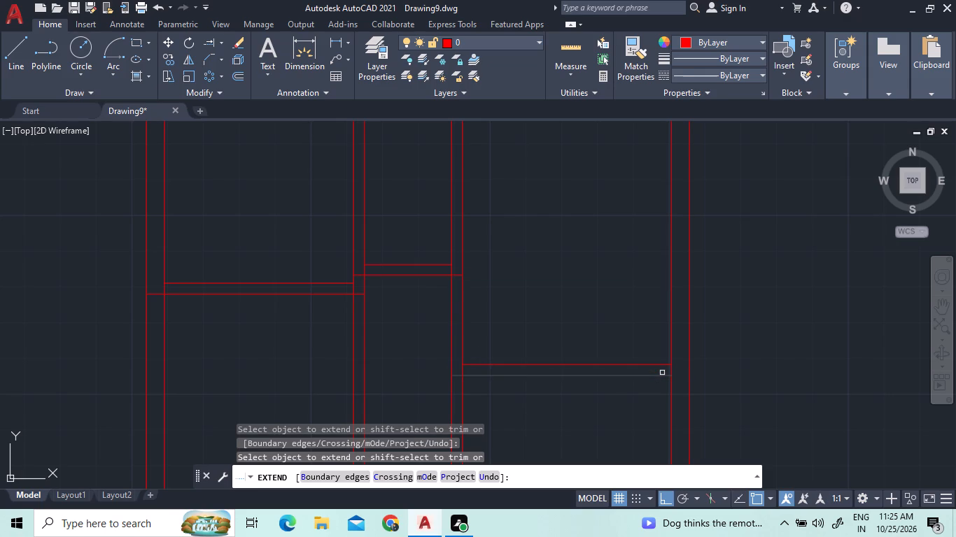
left_click(663, 375)
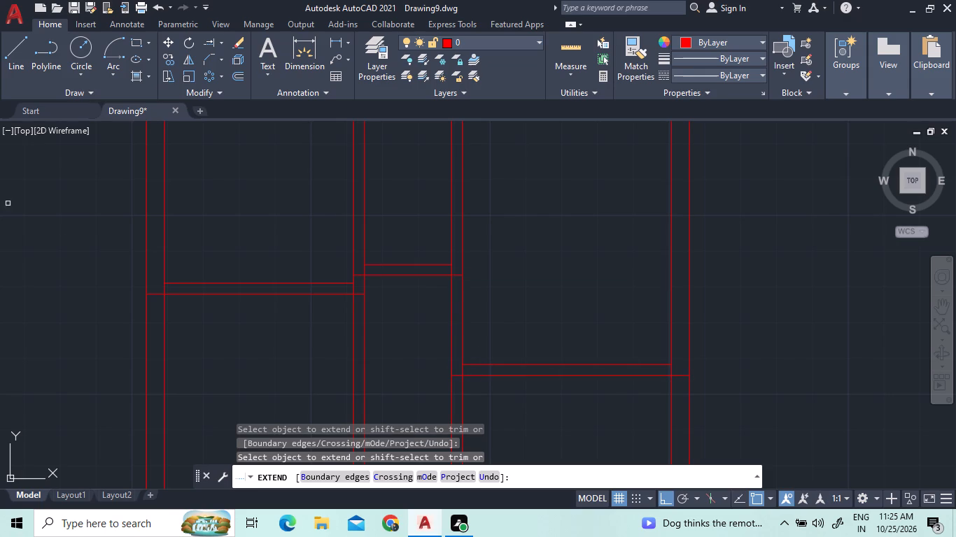
Trim the vertical wall lines where they cross the ends of the three horizontal partitions, opening the wall junctions.
scroll(269, 268, "down", 3)
scroll(307, 212, "up", 3)
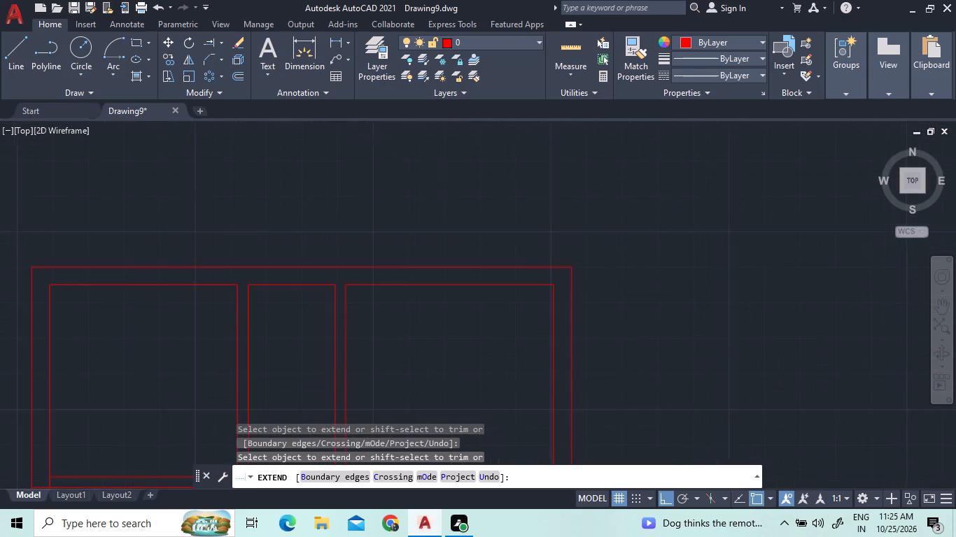
scroll(307, 212, "down", 3)
scroll(281, 274, "up", 2)
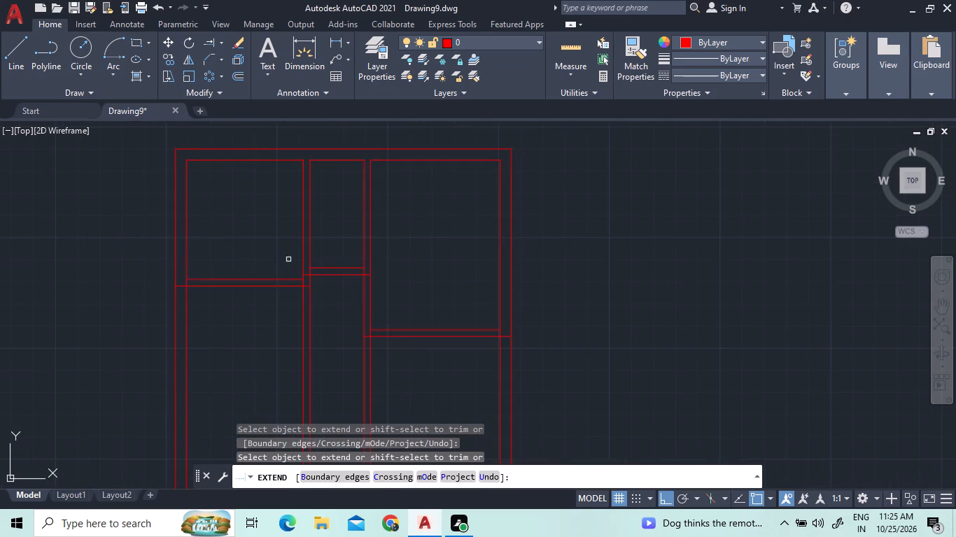
scroll(295, 256, "up", 2)
scroll(295, 256, "down", 1)
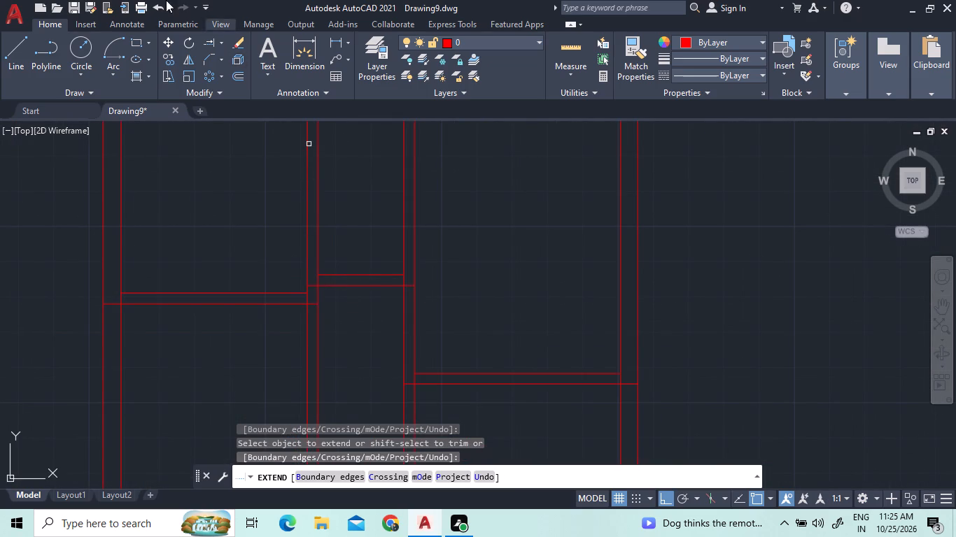
left_click(219, 44)
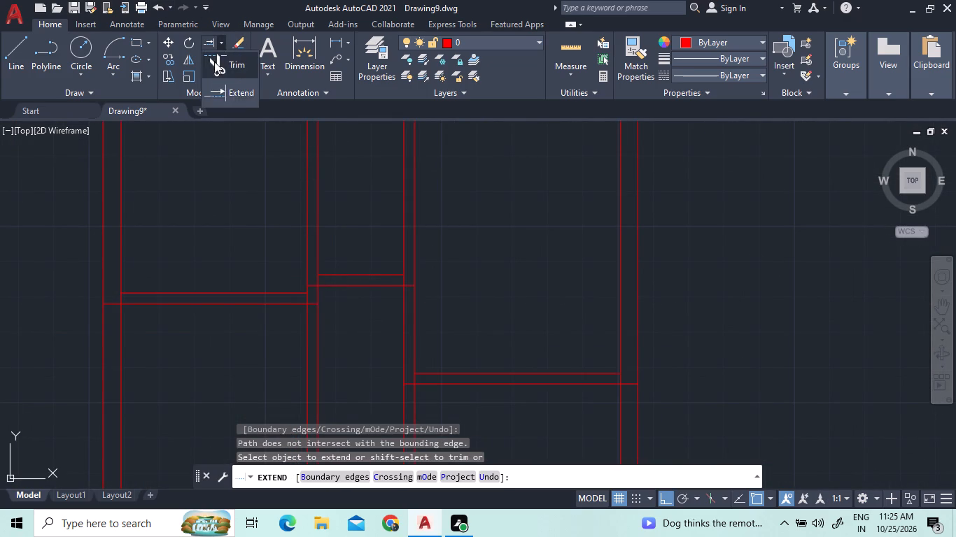
left_click(214, 62)
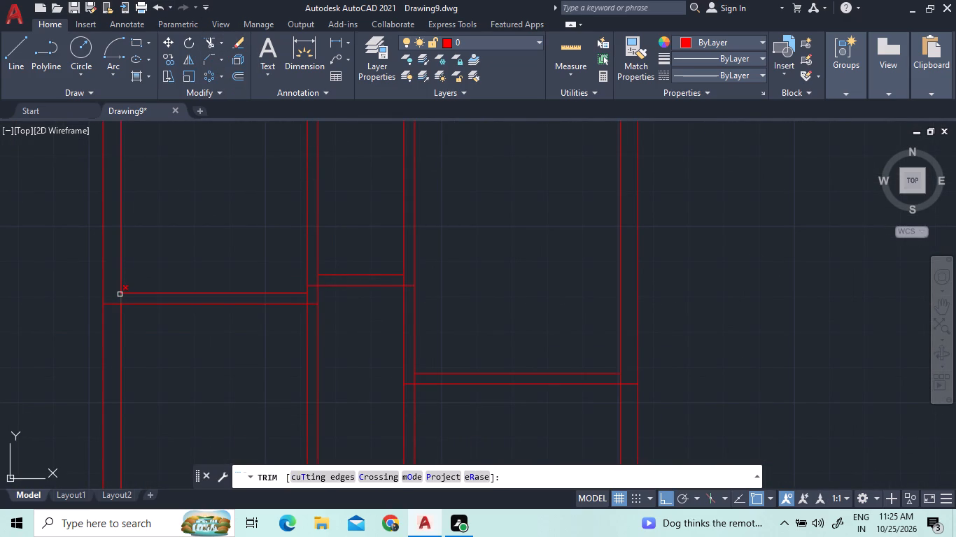
left_click(120, 294)
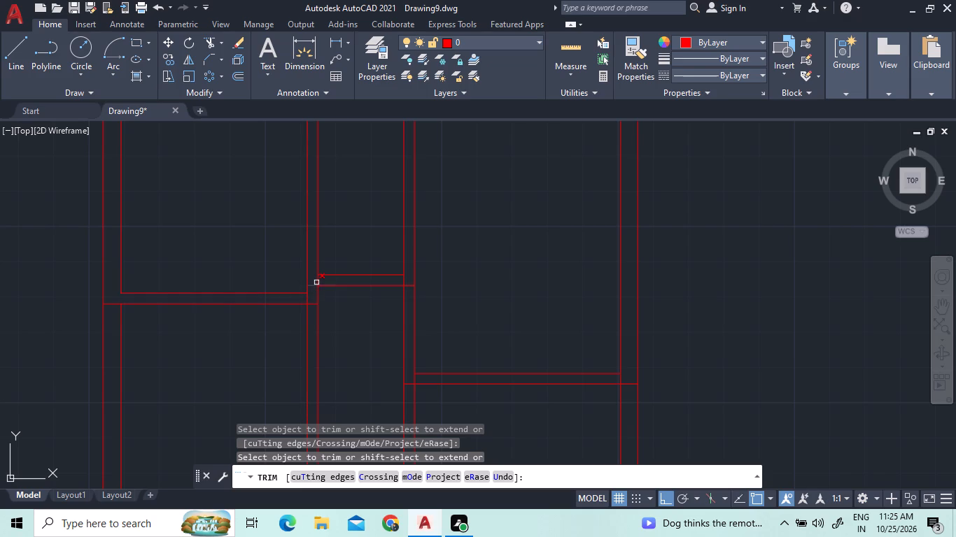
left_click(316, 280)
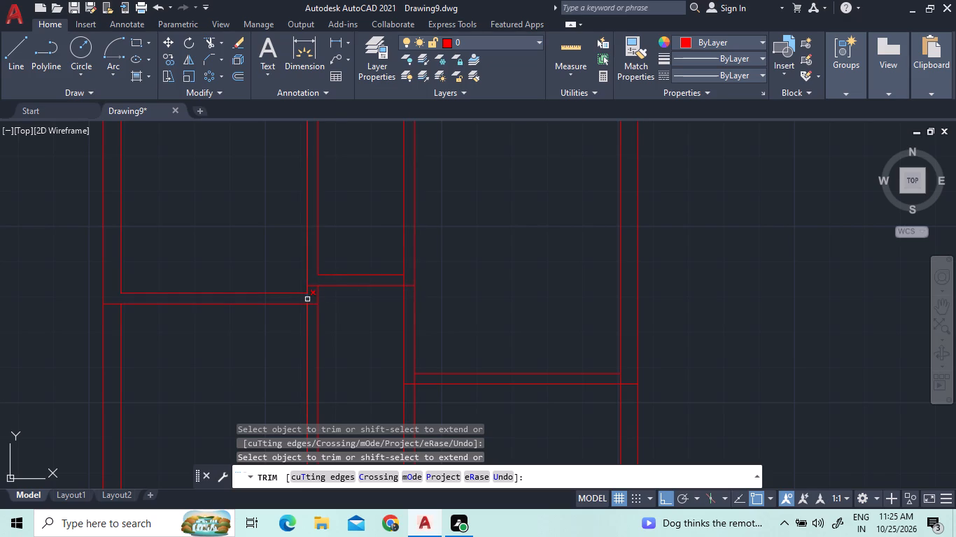
left_click(307, 299)
left_click(406, 282)
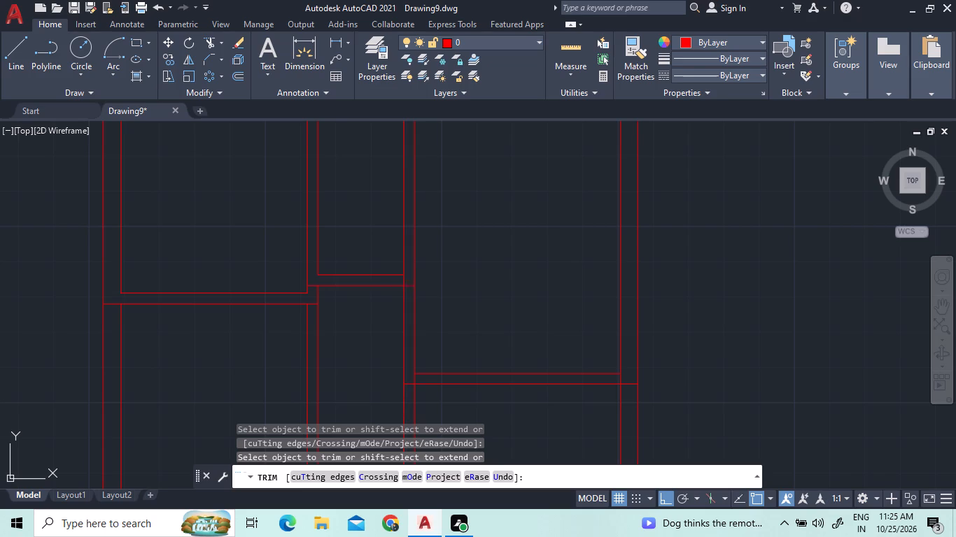
left_click(401, 280)
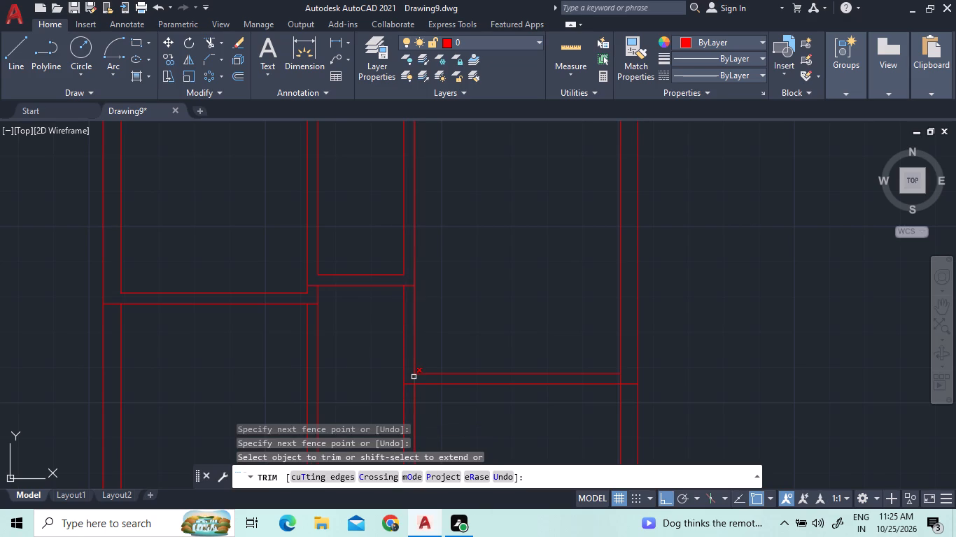
left_click(414, 378)
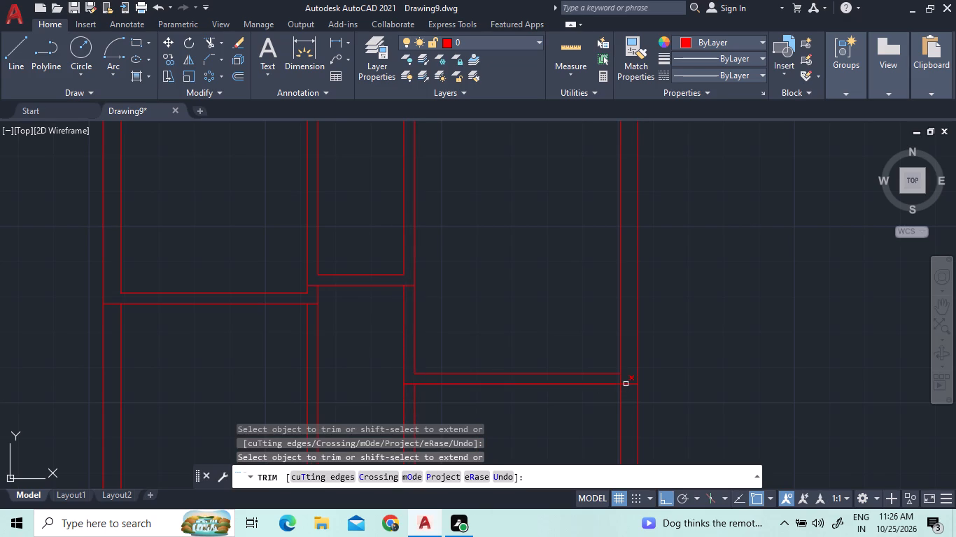
left_click(619, 379)
Trim the horizontal line stubs left inside the wall thicknesses at the ends of the three partitions.
left_click(407, 285)
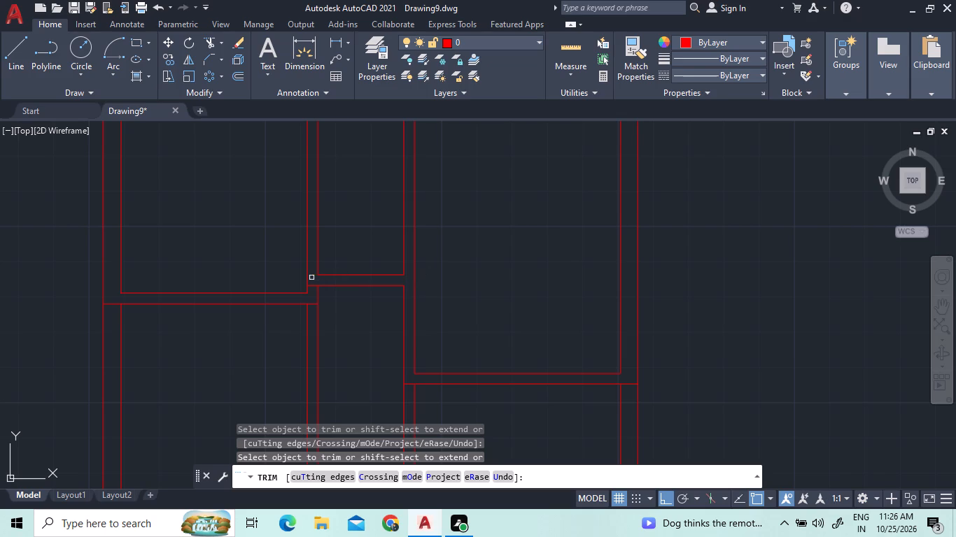
left_click(313, 283)
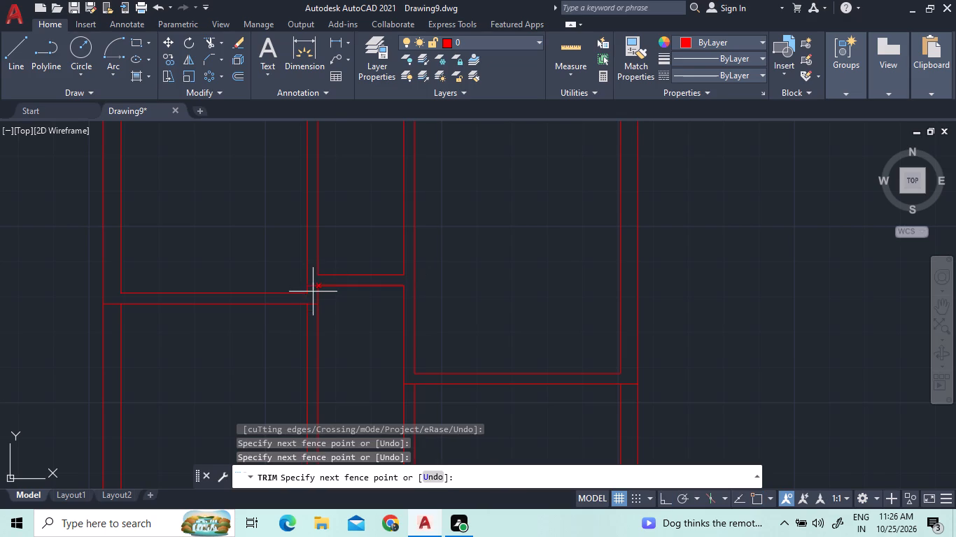
left_click(313, 292)
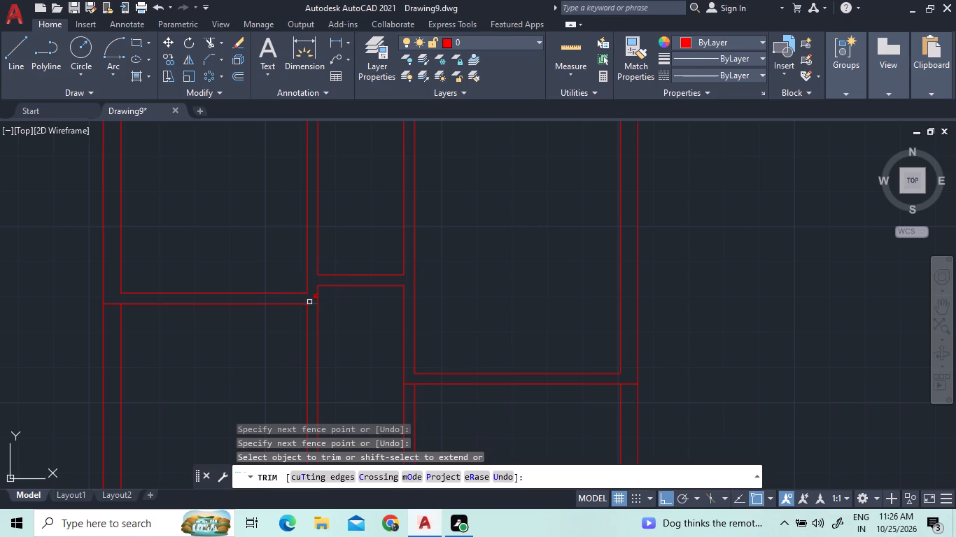
left_click(311, 305)
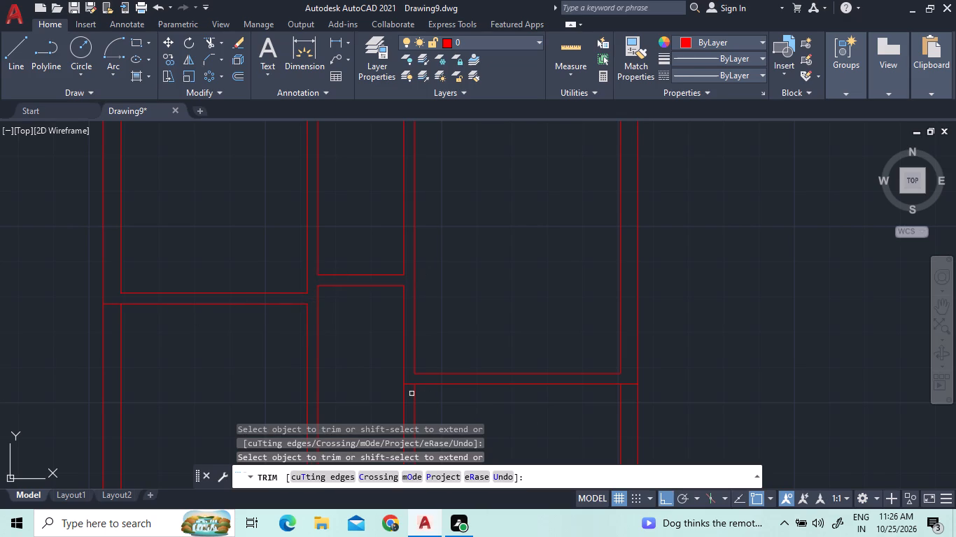
left_click(407, 384)
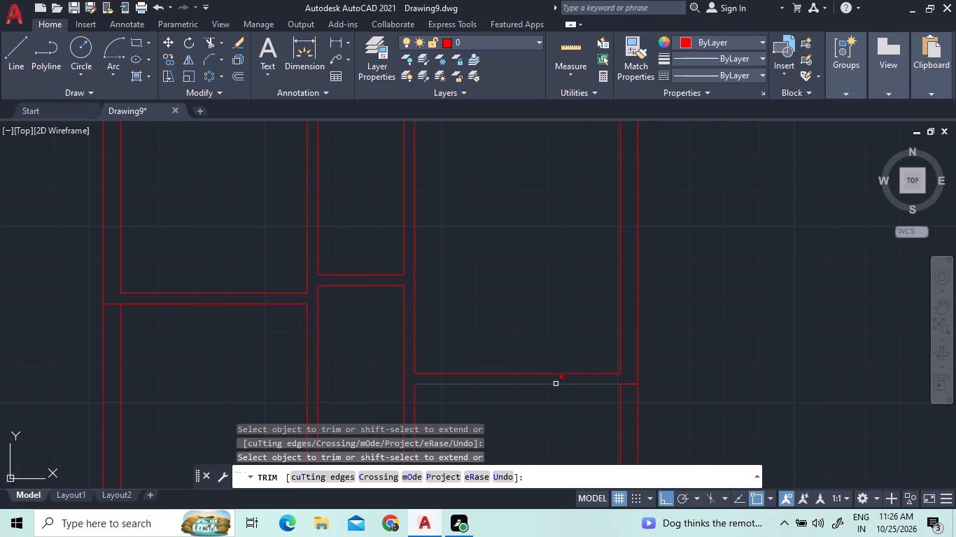
left_click(629, 384)
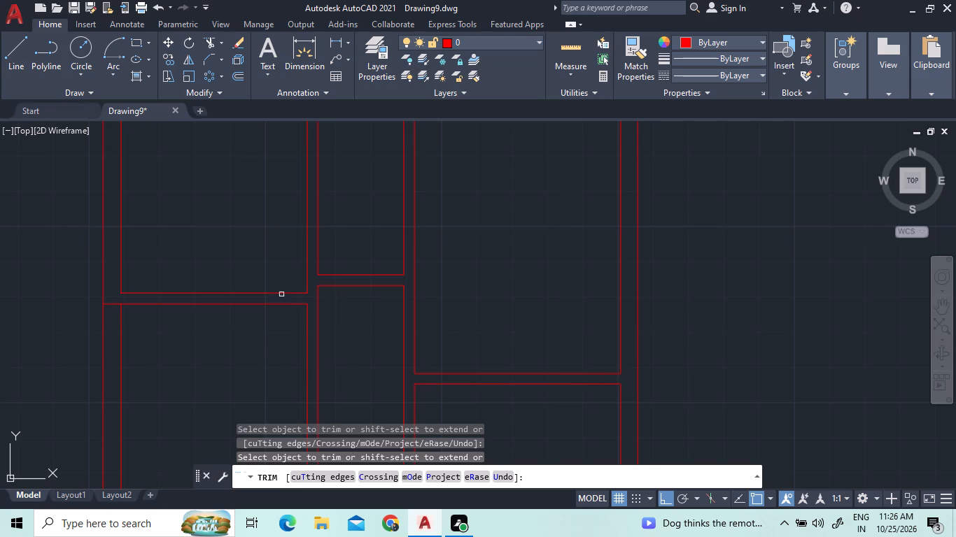
left_click(112, 304)
right_click(173, 251)
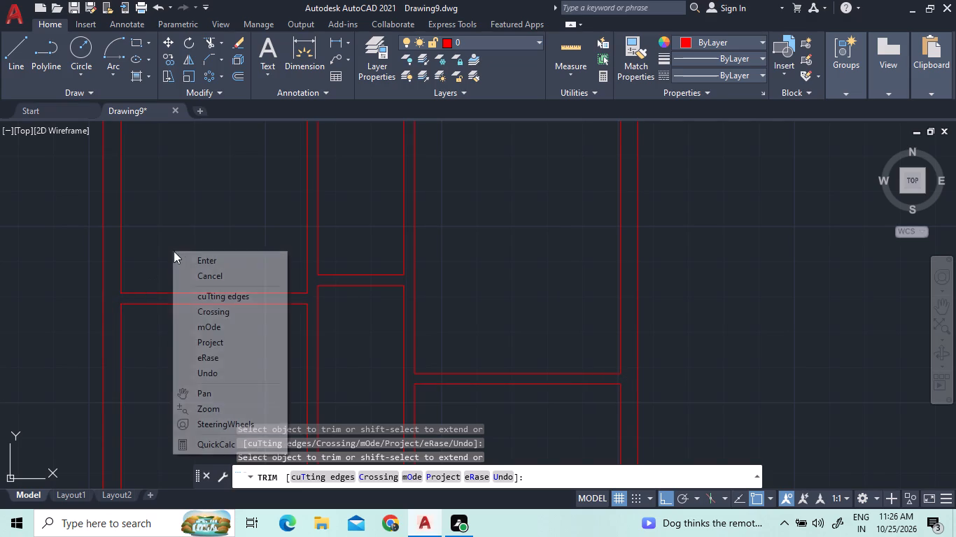
left_click(191, 258)
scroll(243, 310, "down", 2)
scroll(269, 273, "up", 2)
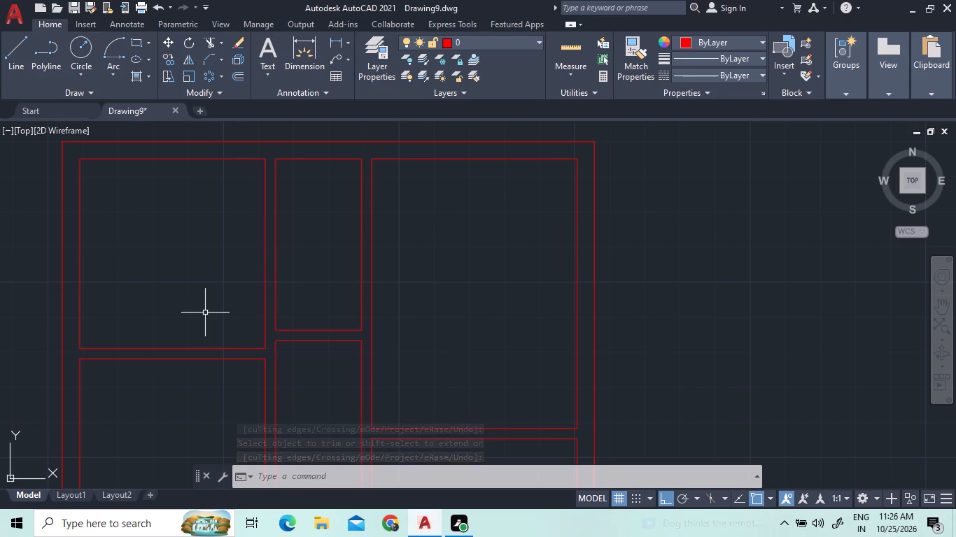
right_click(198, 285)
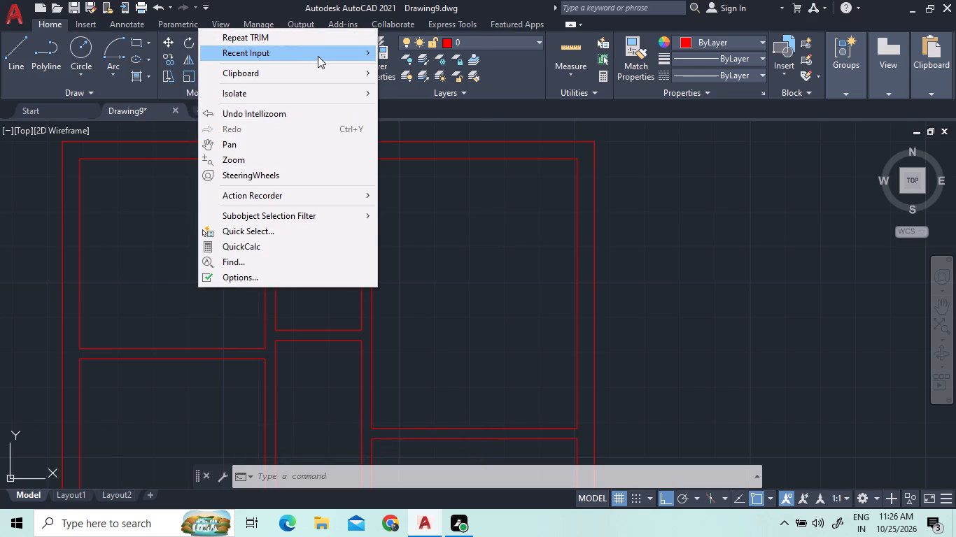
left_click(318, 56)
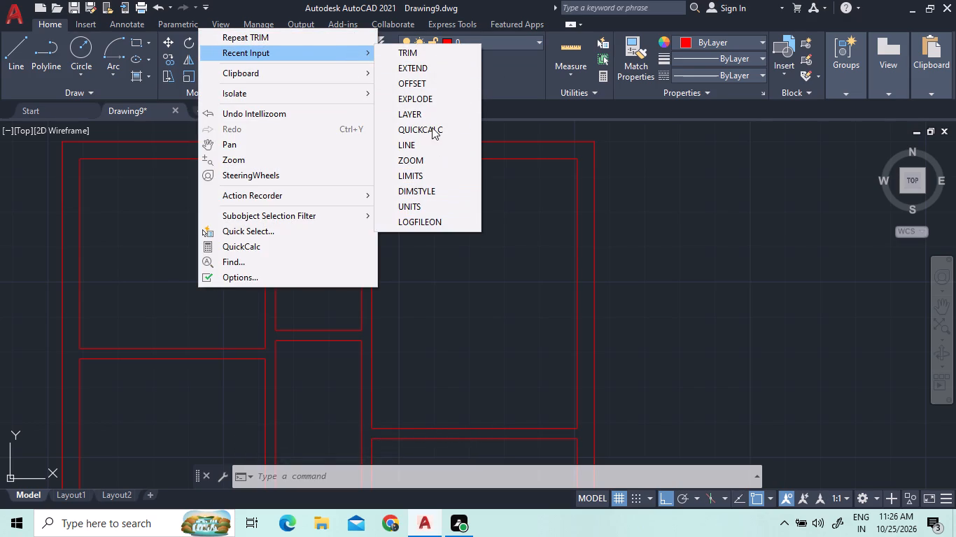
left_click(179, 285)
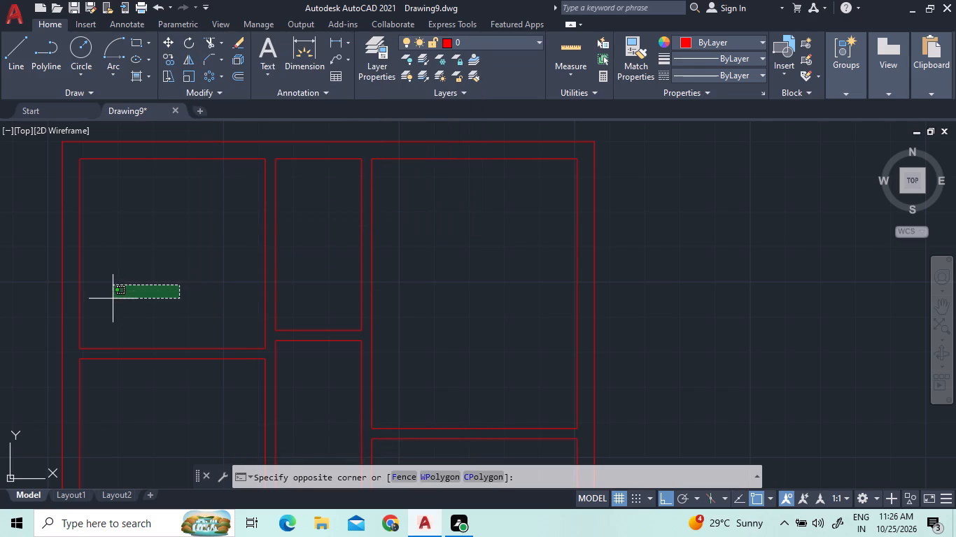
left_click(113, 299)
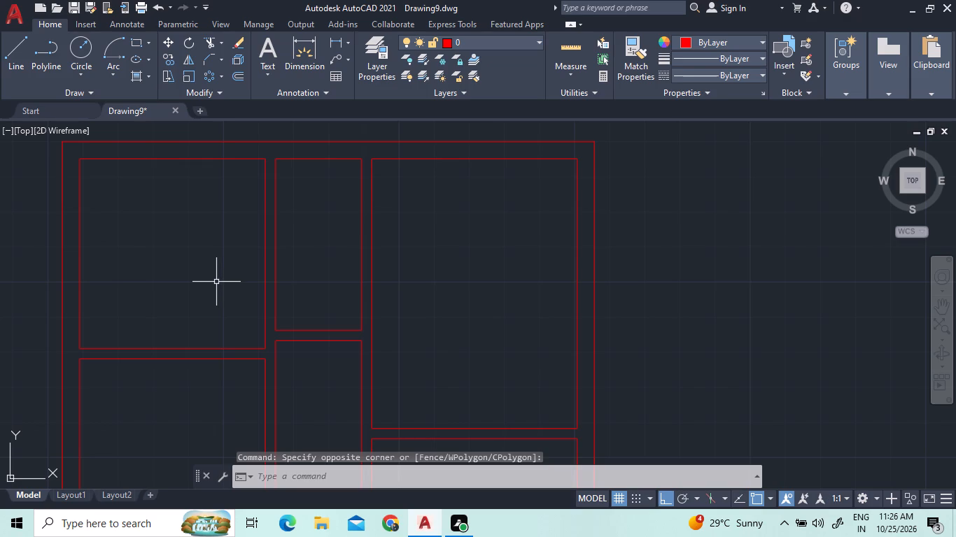
Insert the Door - Metric block from the architectural tool palette into the plan's upper-left room.
key("t")
key("p")
key("Return")
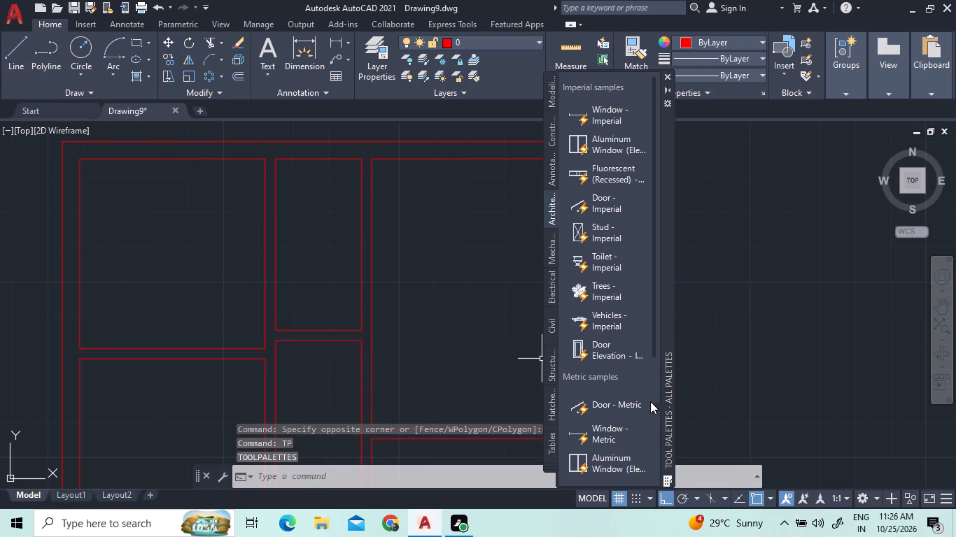
left_click_drag(635, 403, 160, 240)
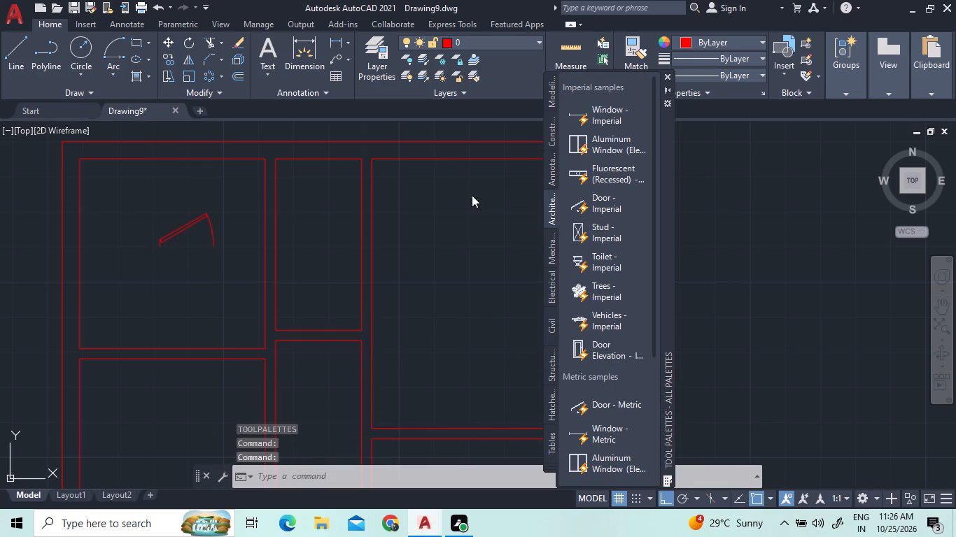
left_click(668, 74)
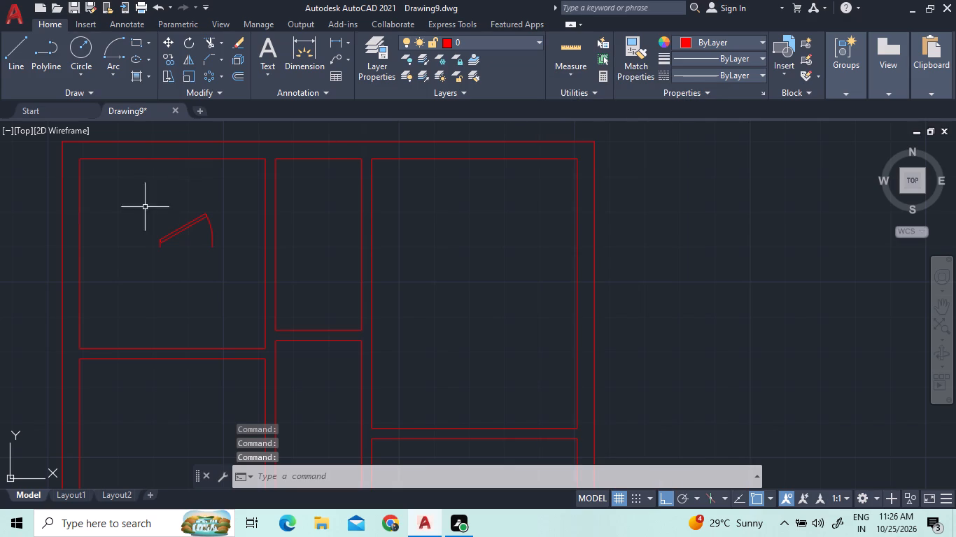
Assign the door block in the upper-left room to layer DR.
left_click(150, 237)
double_click(160, 241)
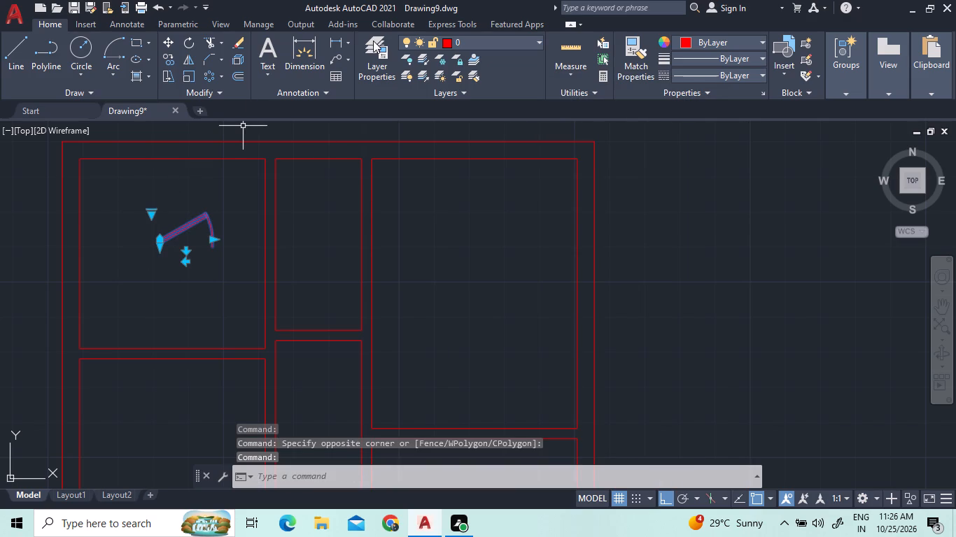
left_click(515, 41)
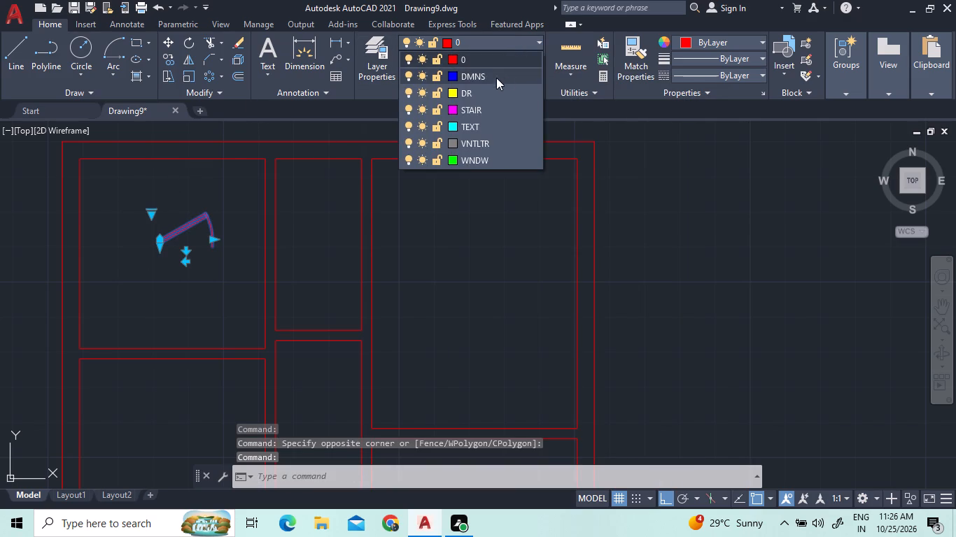
left_click(491, 97)
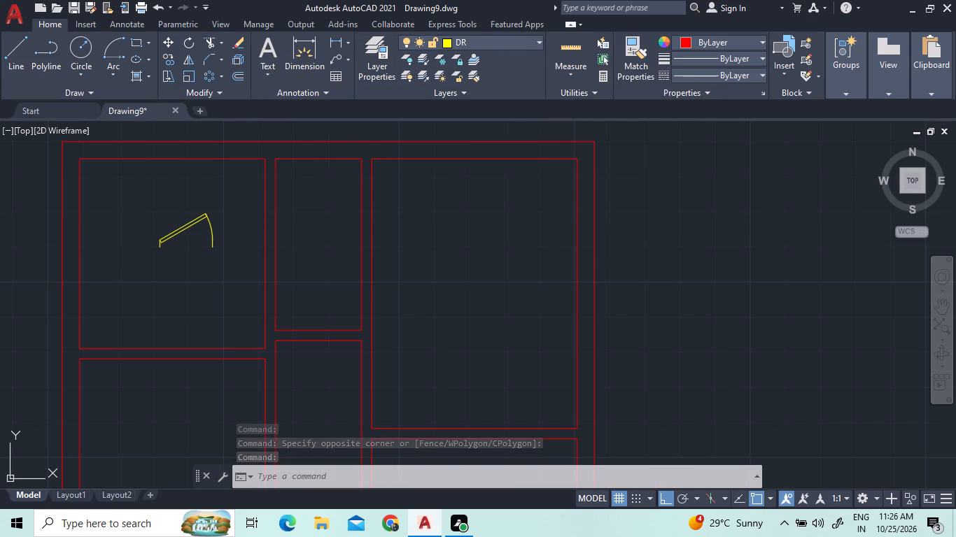
Set the upper-left room's door to Open 90º and stretch its opening wider.
left_click(148, 213)
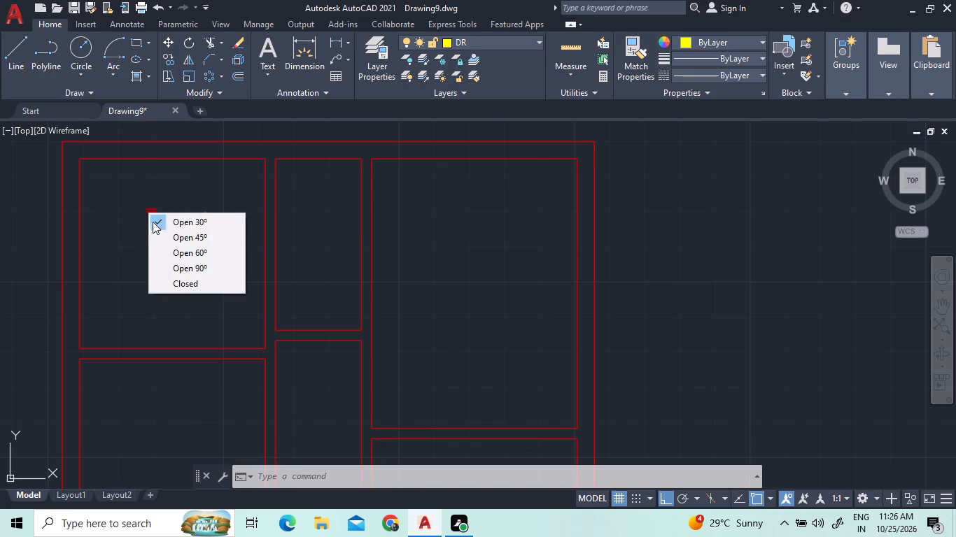
left_click(167, 265)
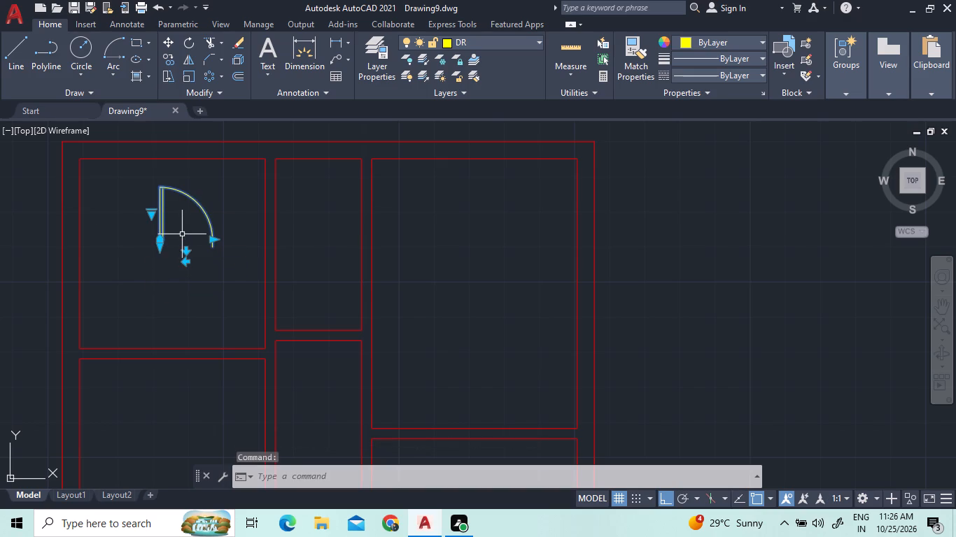
left_click(211, 243)
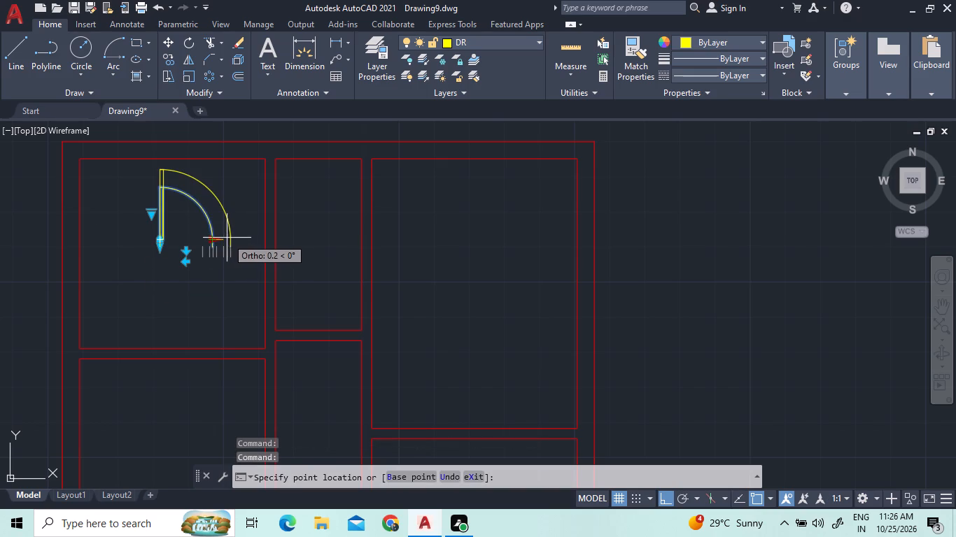
left_click(224, 238)
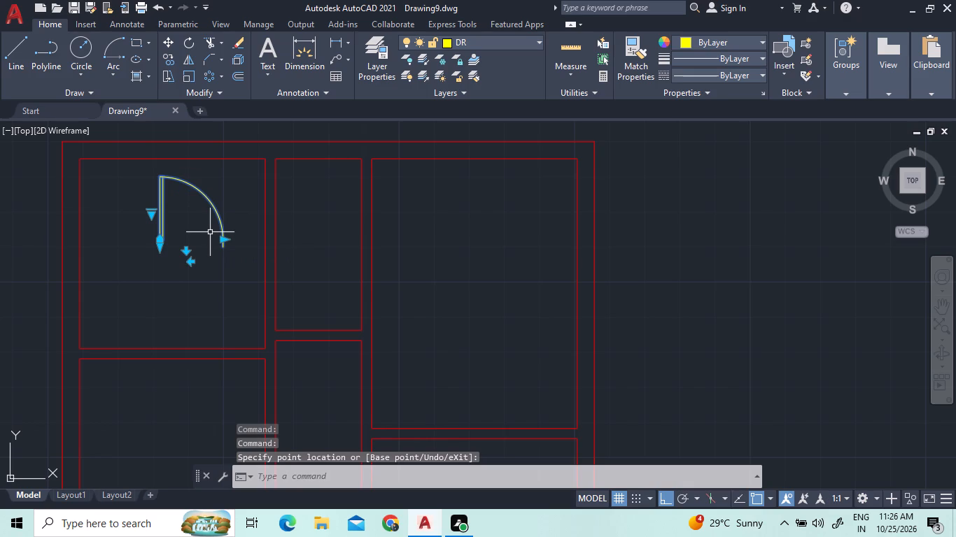
Flip the side the upper-left room's door is hung on so its hinge faces the middle room.
right_click(207, 232)
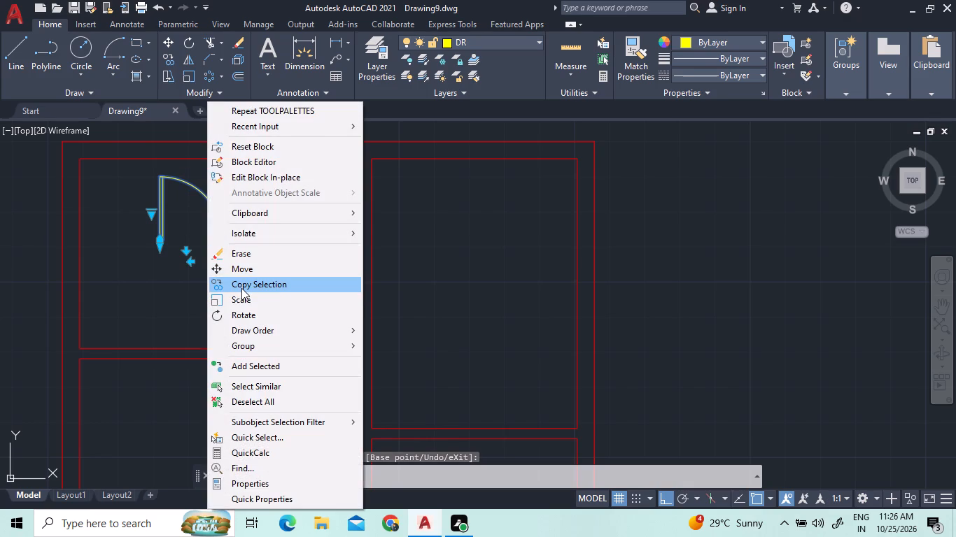
left_click(153, 246)
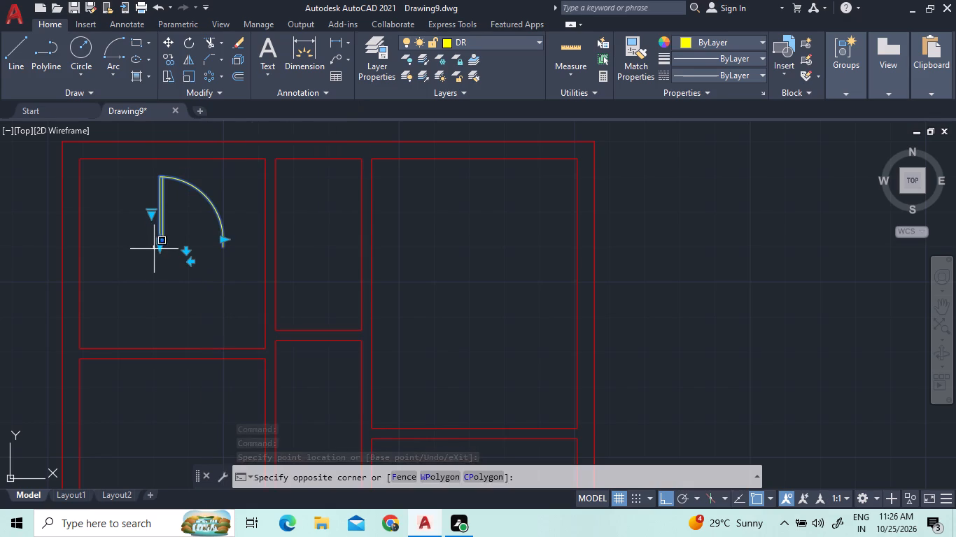
left_click(153, 264)
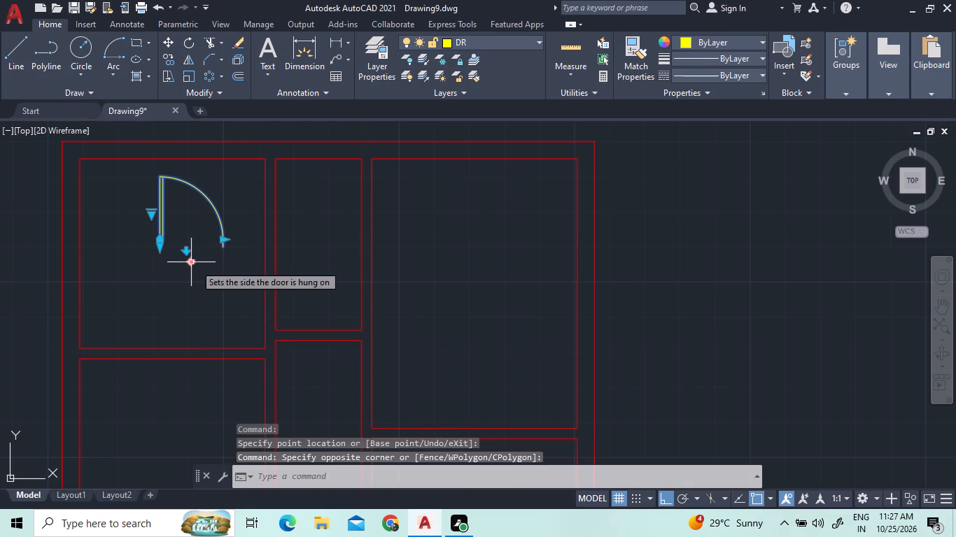
left_click(195, 264)
Move the door by its hinge-side jamb end to the right end of the upper-left room's lower partition, on the lower line.
right_click(195, 264)
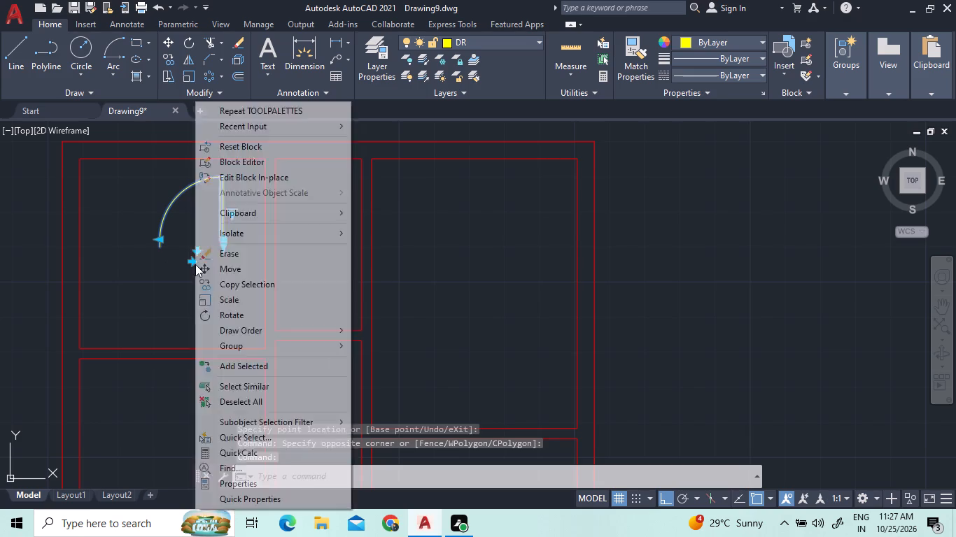
left_click(242, 271)
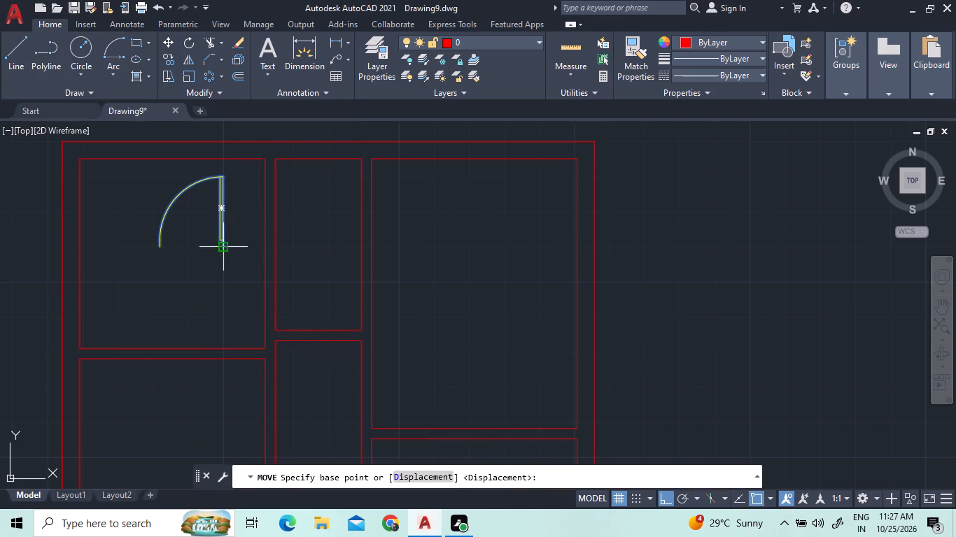
left_click(223, 246)
scroll(265, 357, "up", 3)
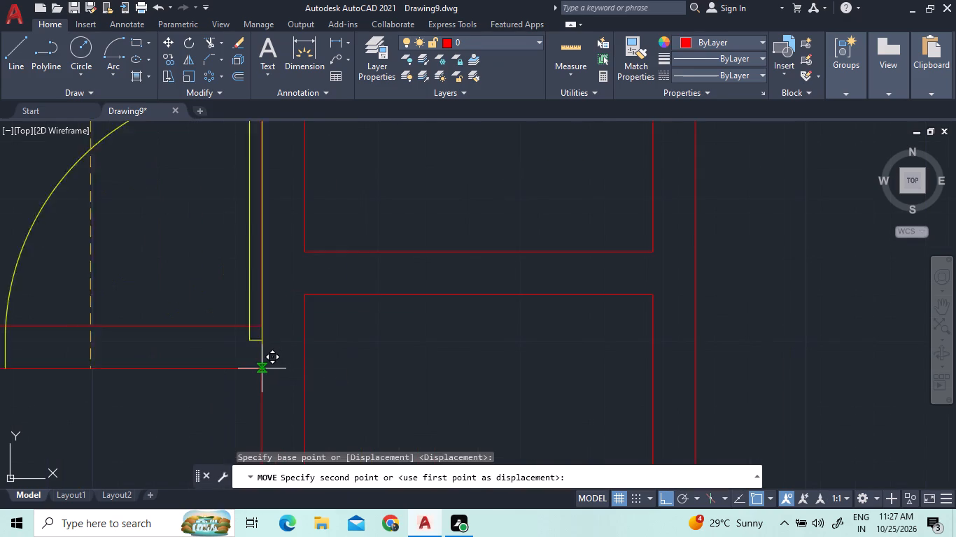
left_click(263, 369)
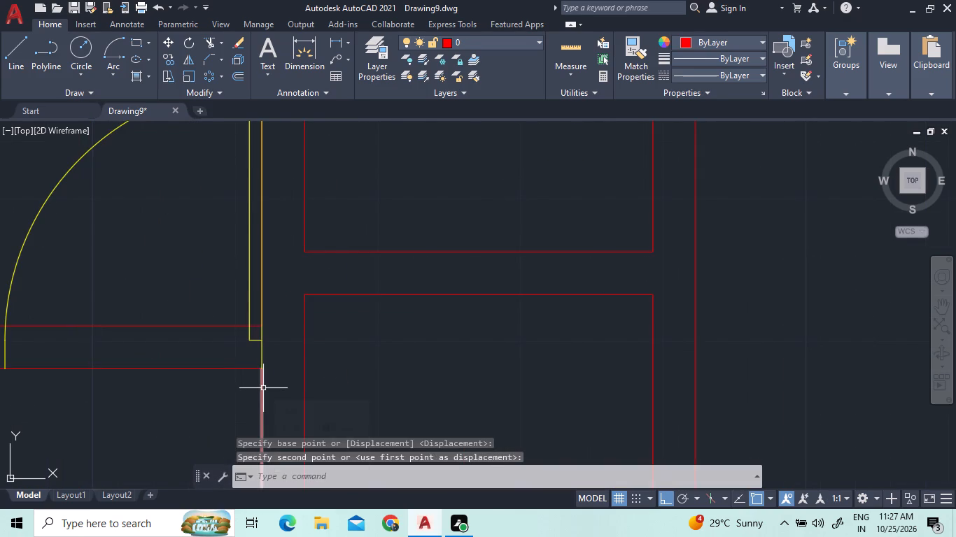
Trim both partition lines inside the upper-left room's door opening, including the short stub behind the door leaf.
scroll(262, 388, "down", 1)
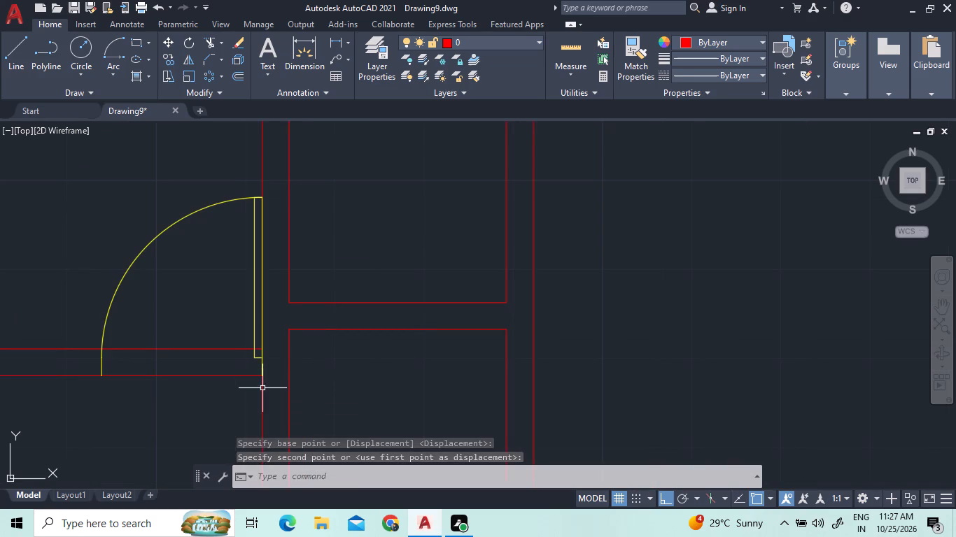
left_click(216, 49)
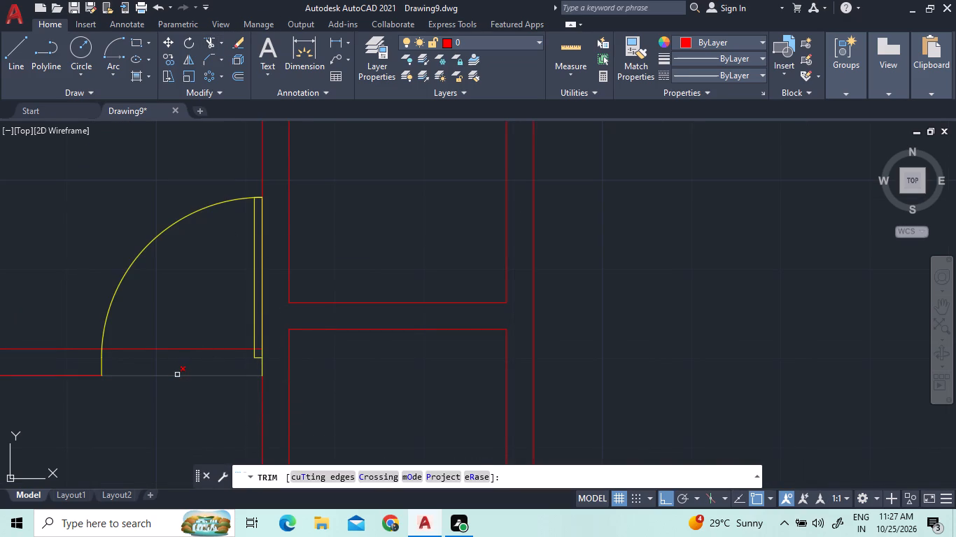
left_click(177, 375)
left_click(185, 350)
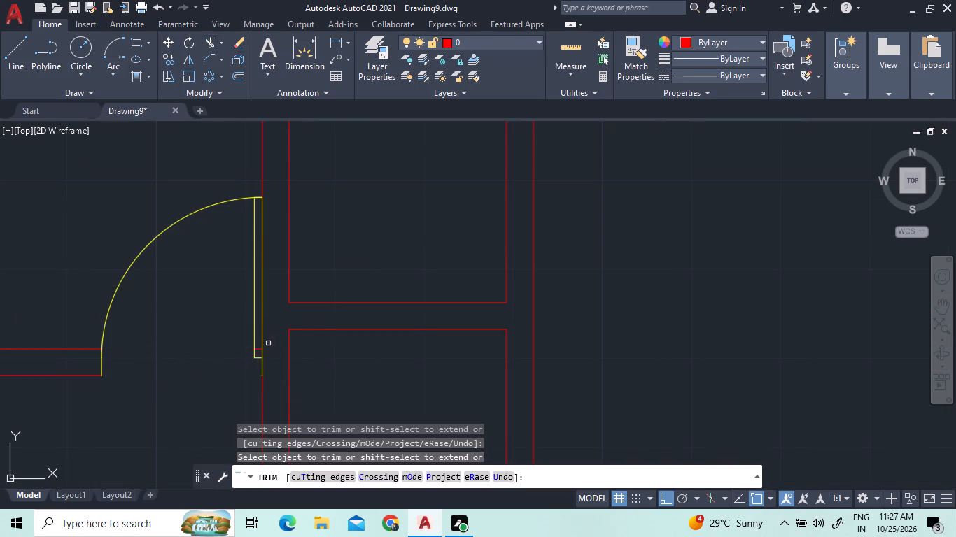
left_click(258, 347)
left_click(265, 351)
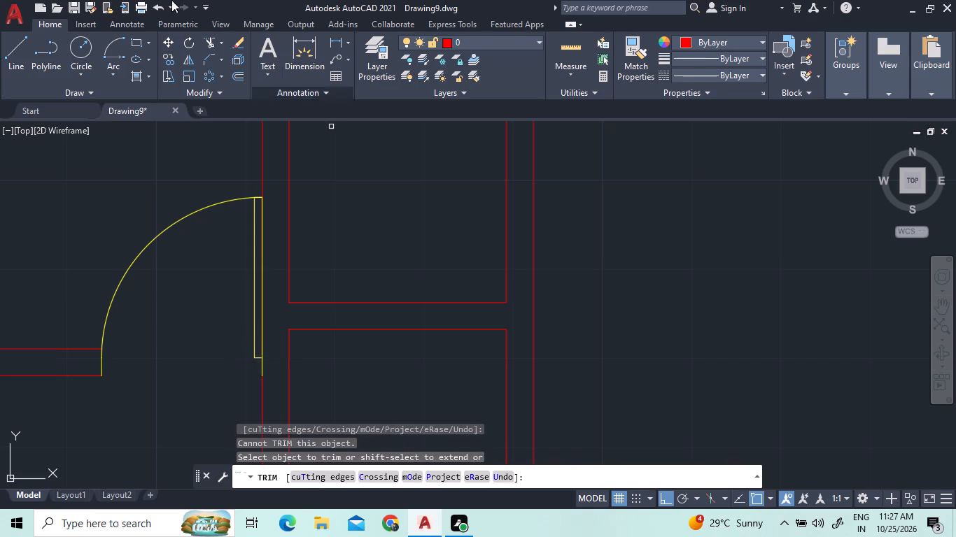
right_click(379, 252)
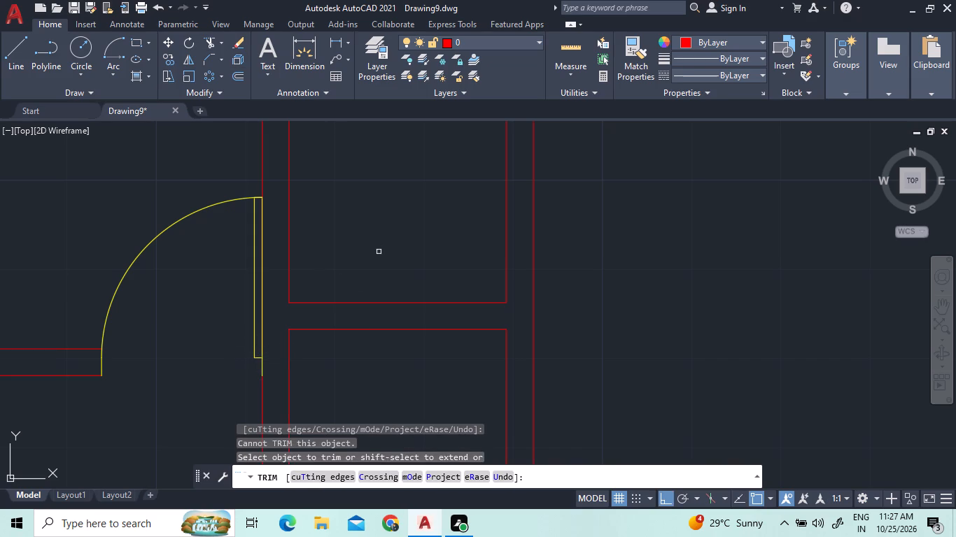
left_click(384, 257)
Insert another Door - Metric block from the architectural tool palette into the upper middle room and close the palette.
right_click(379, 257)
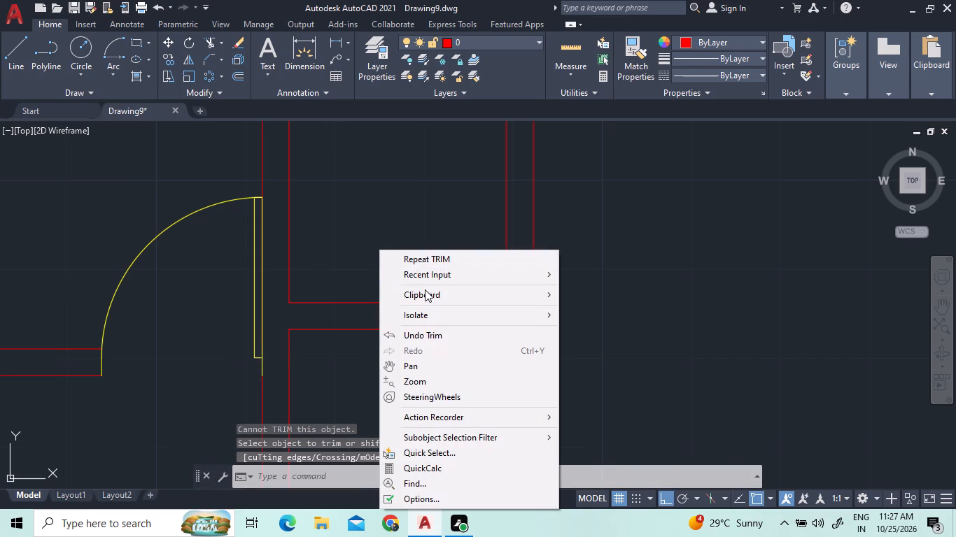
left_click(442, 273)
left_click(624, 317)
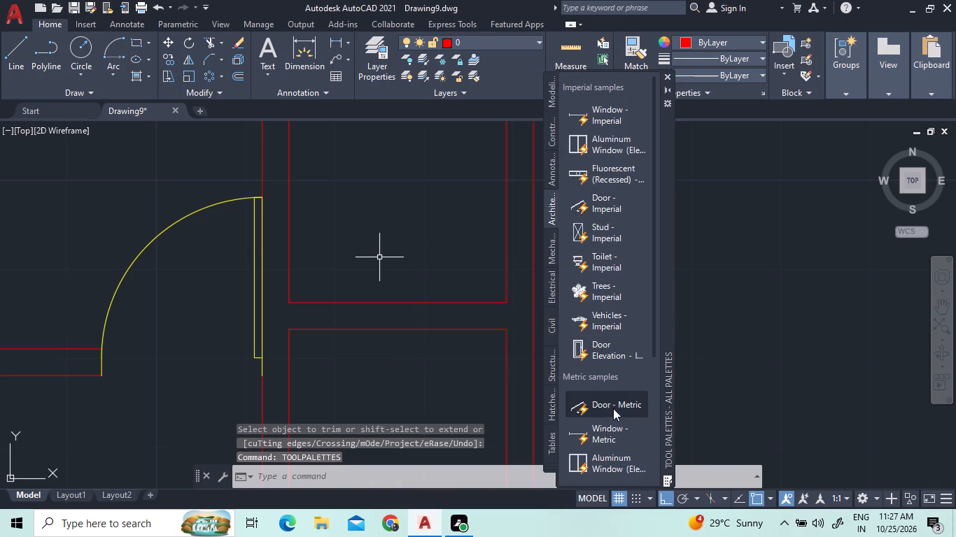
left_click_drag(614, 408, 426, 238)
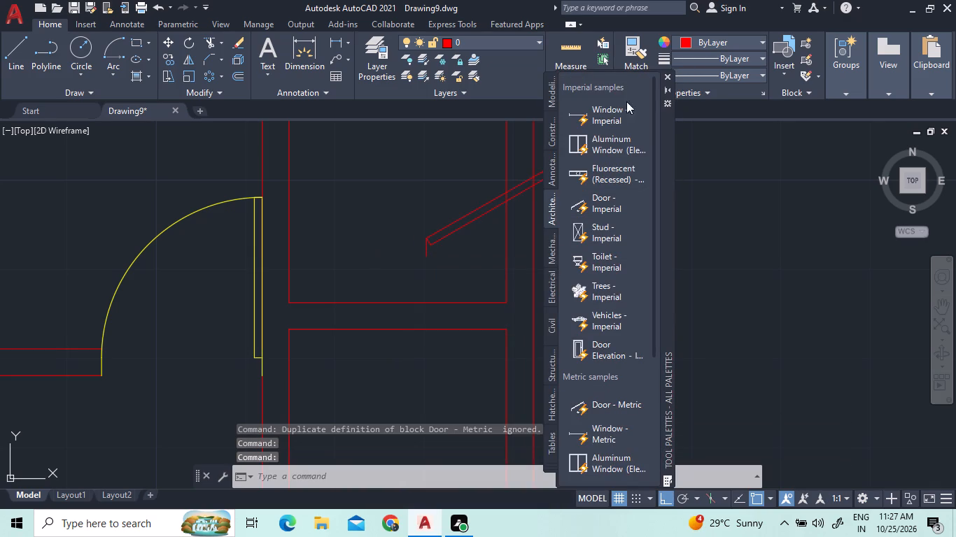
left_click(670, 80)
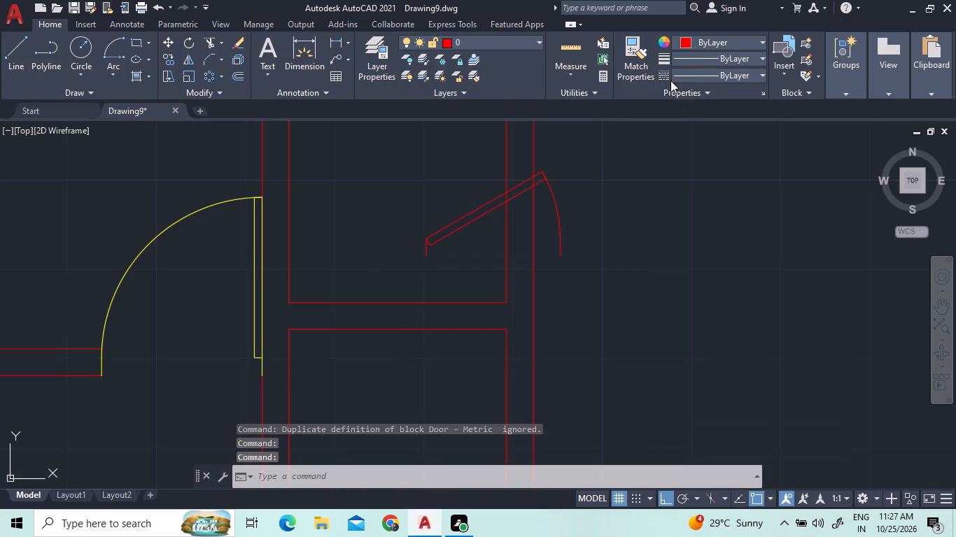
Assign the new door block in the upper middle room to layer DR.
left_click(457, 217)
double_click(458, 227)
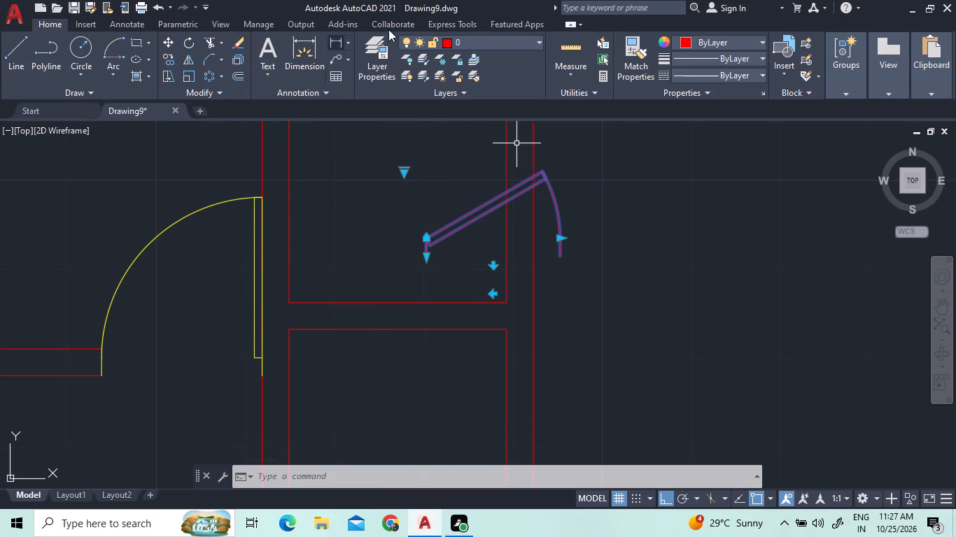
left_click(519, 38)
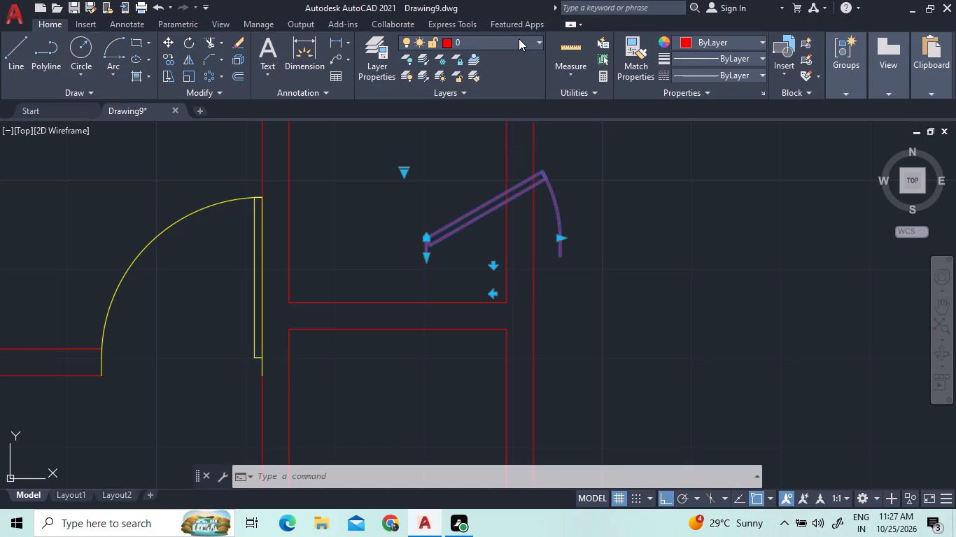
left_click(519, 39)
left_click(521, 41)
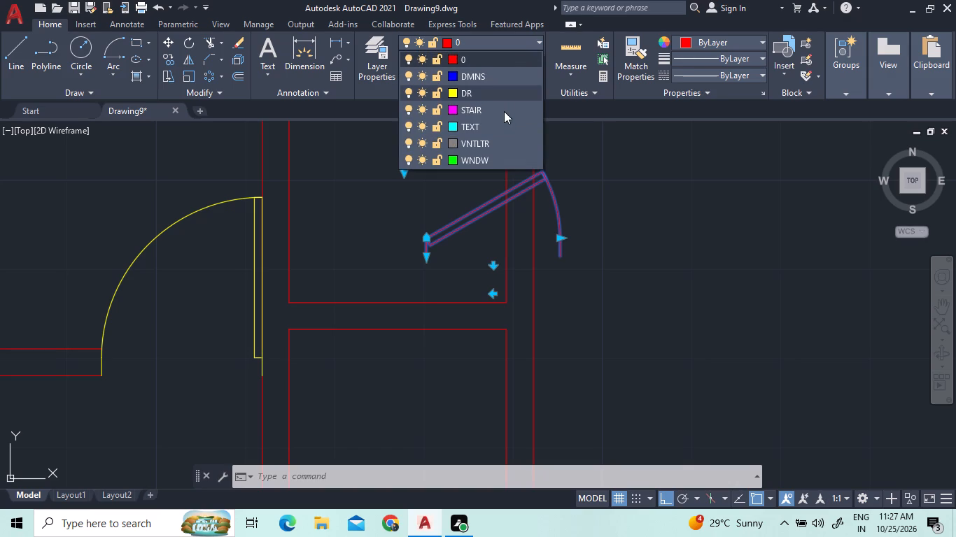
left_click(492, 96)
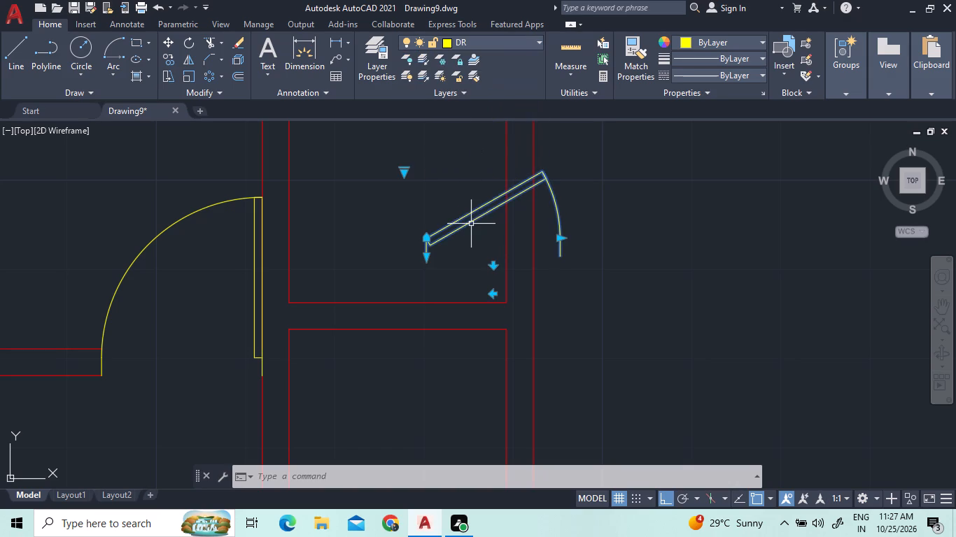
Set the upper middle room's door to Open 90º and shrink its opening narrower.
left_click(471, 223)
left_click(405, 175)
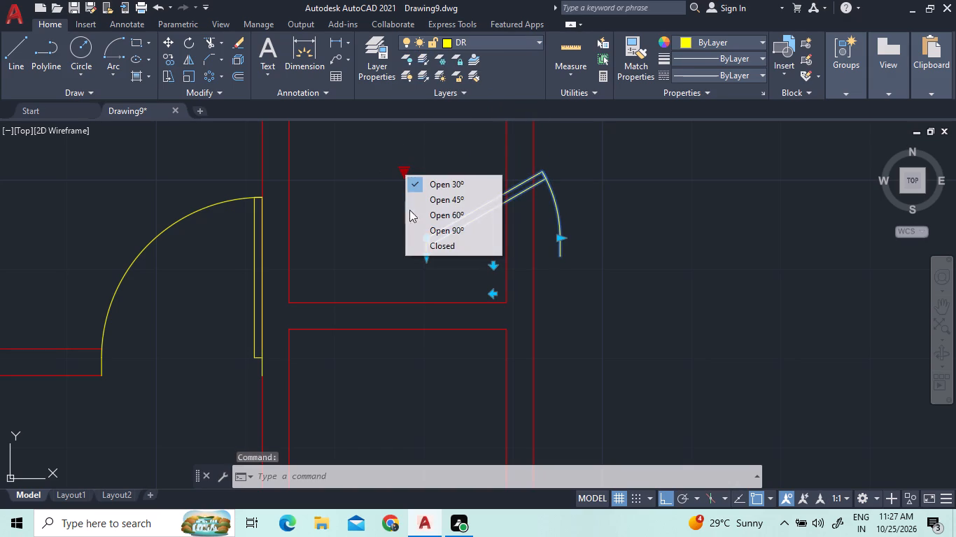
left_click(419, 223)
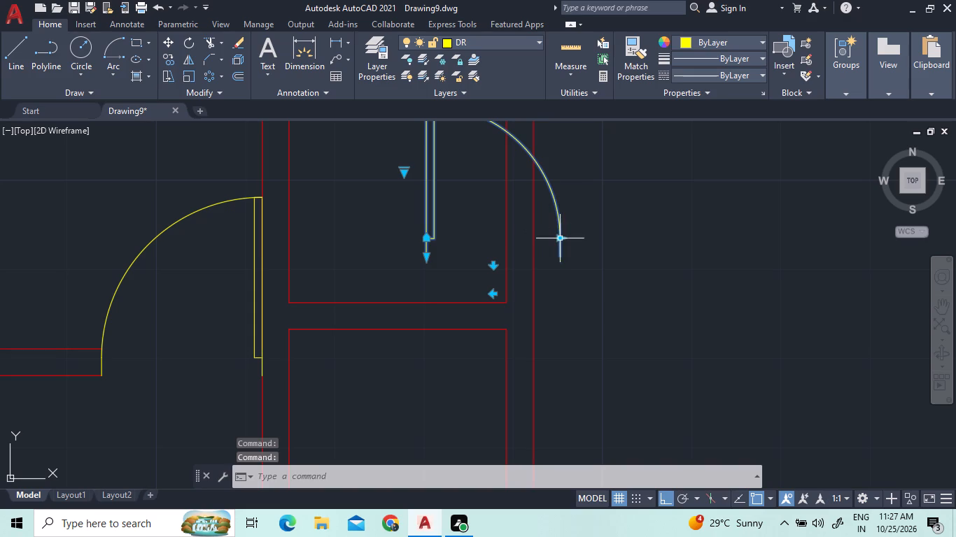
left_click(563, 235)
left_click(535, 231)
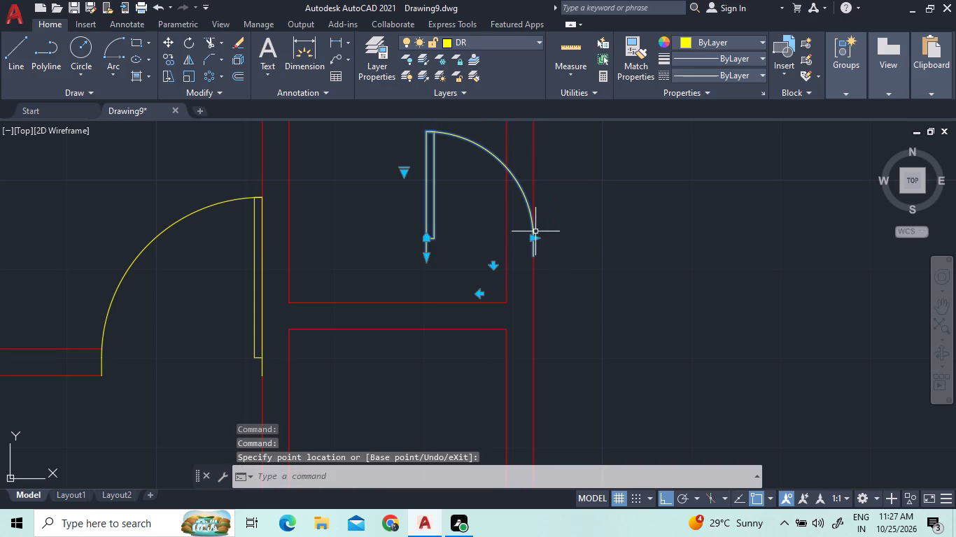
Move the door by its hinge-side jamb end to the left end of the upper middle room's lower partition, on the lower line.
right_click(446, 228)
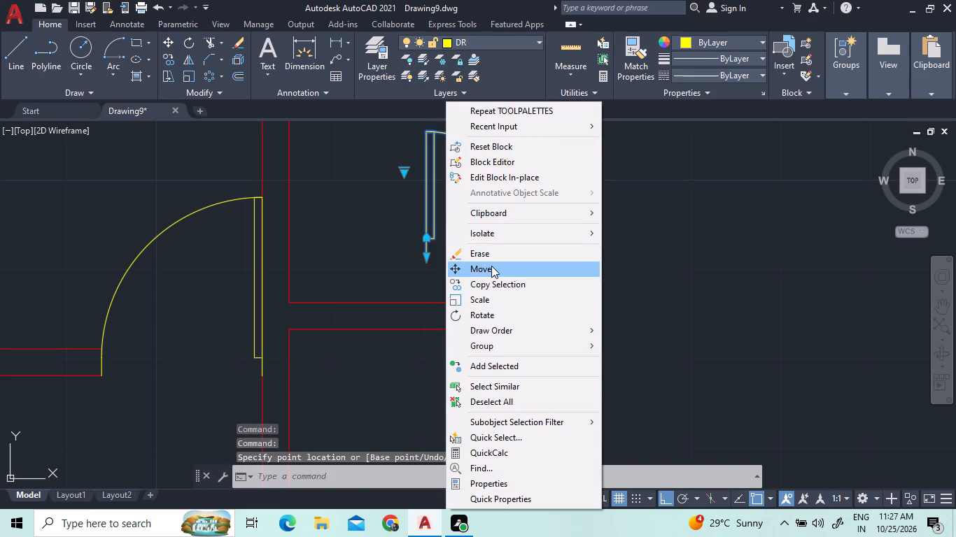
left_click(491, 266)
scroll(373, 210, "up", 2)
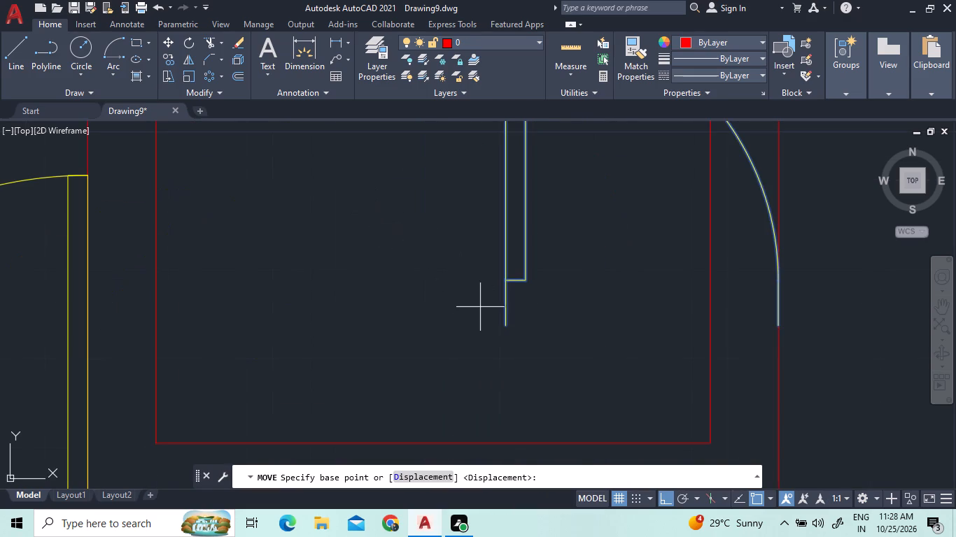
scroll(479, 307, "down", 1)
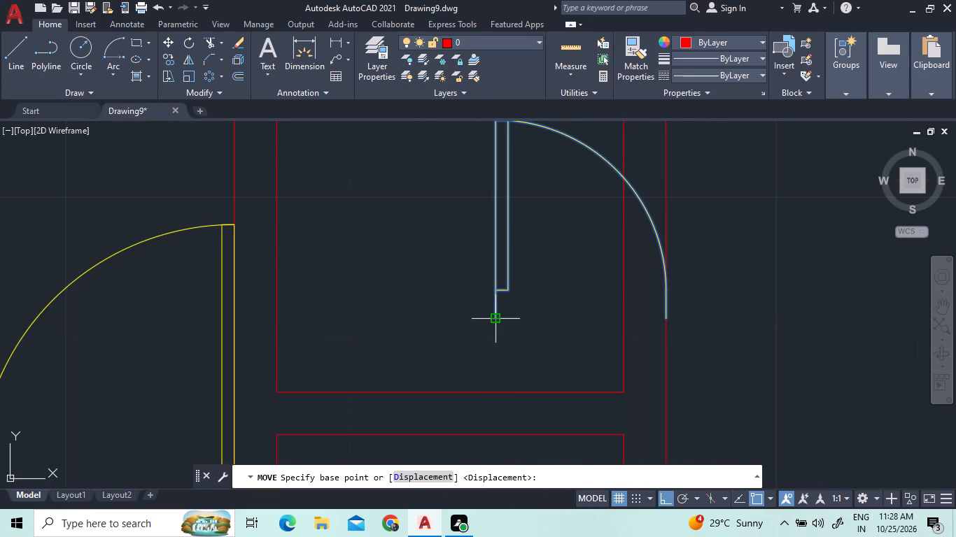
left_click(494, 315)
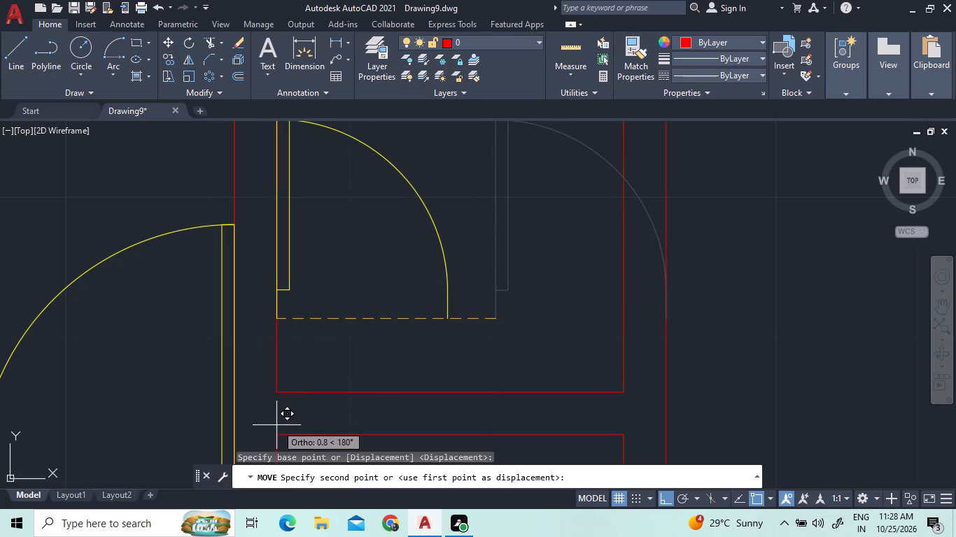
left_click(277, 432)
scroll(346, 329, "down", 1)
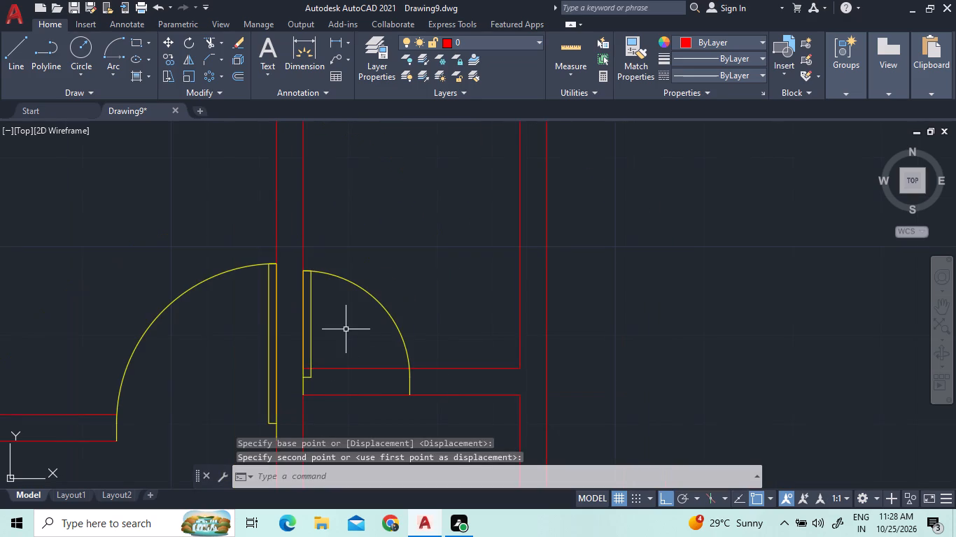
Trim both lines of the upper middle room's lower partition inside the door opening and finish the Trim command.
scroll(348, 355, "up", 1)
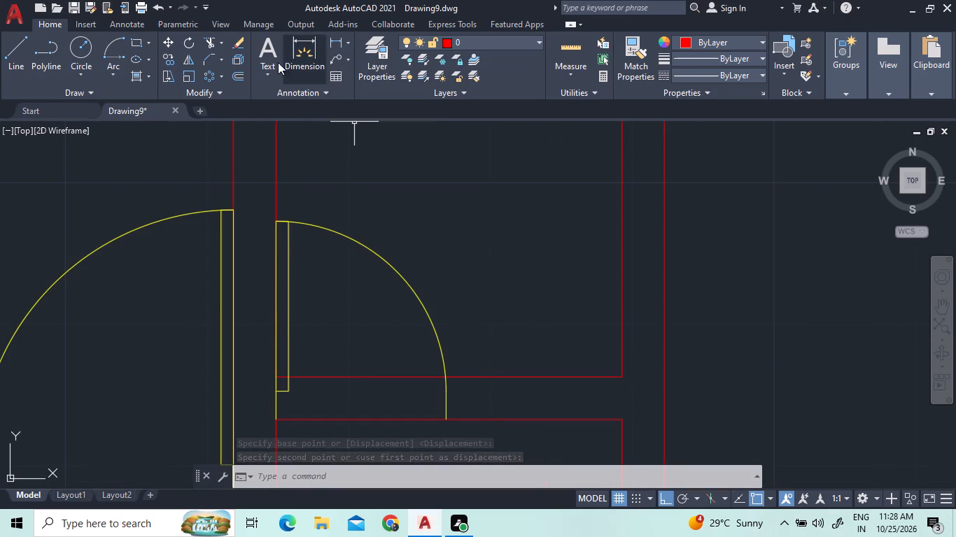
left_click(205, 43)
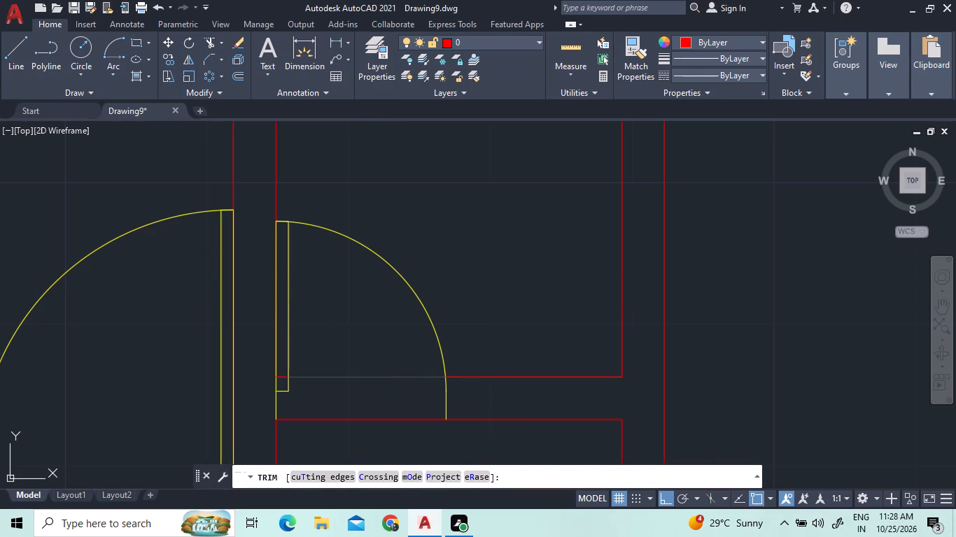
left_click(396, 375)
left_click(284, 378)
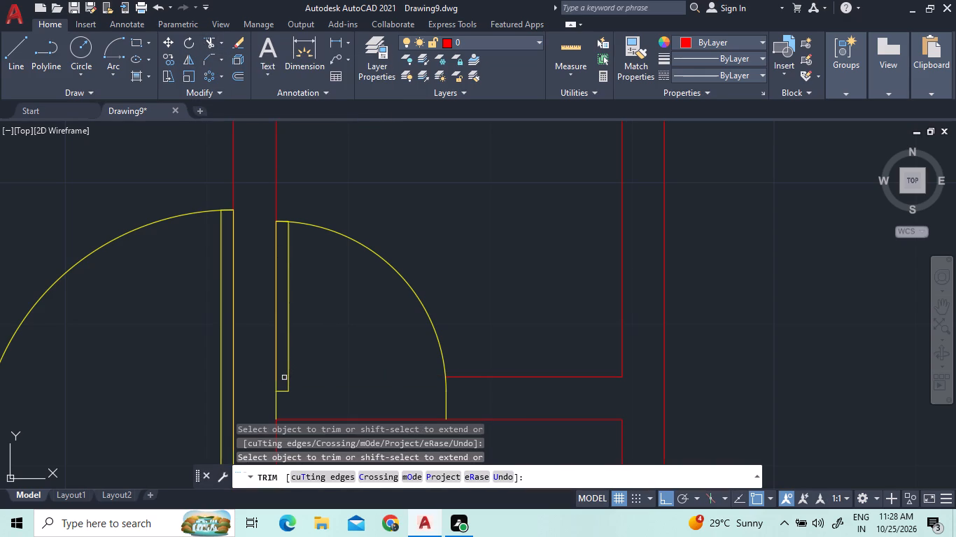
left_click(305, 421)
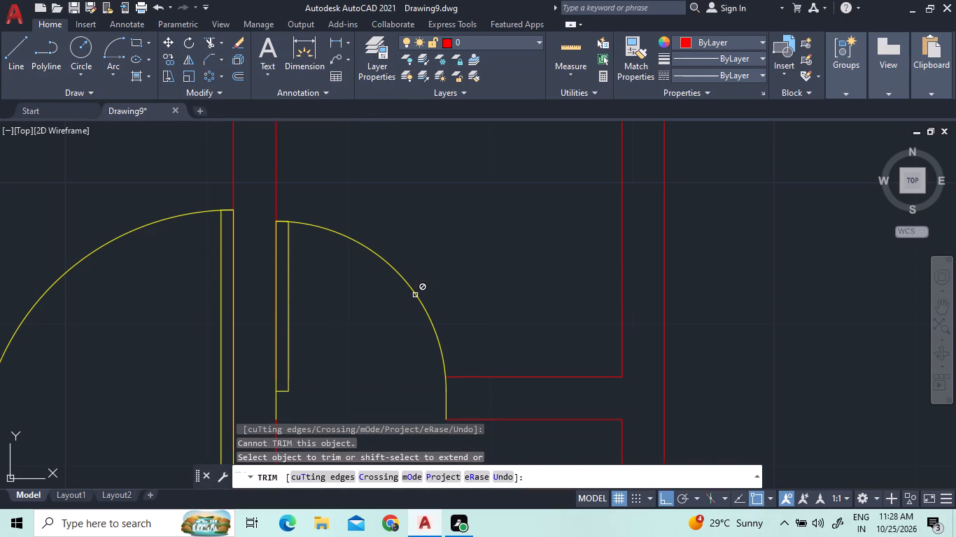
scroll(414, 296, "up", 2)
scroll(414, 296, "down", 3)
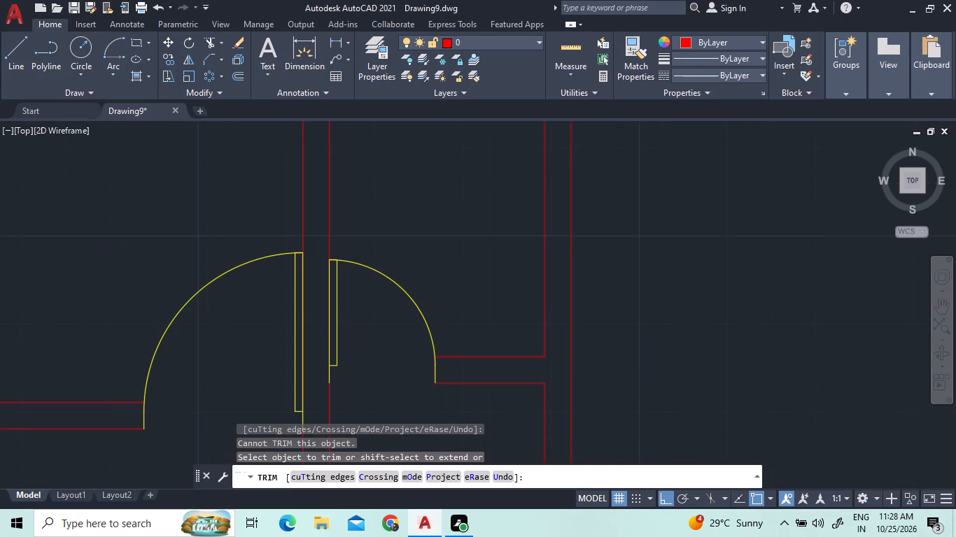
scroll(337, 259, "down", 1)
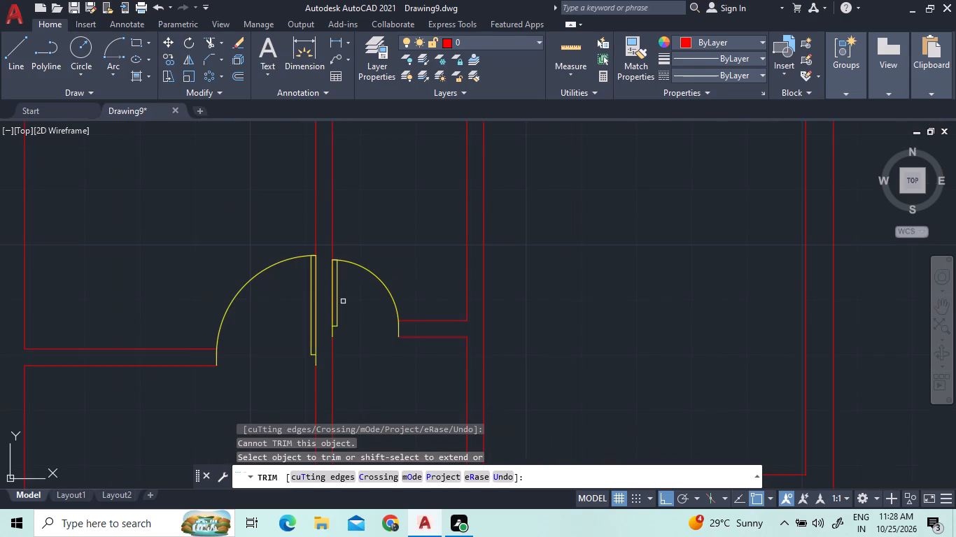
scroll(343, 302, "down", 2)
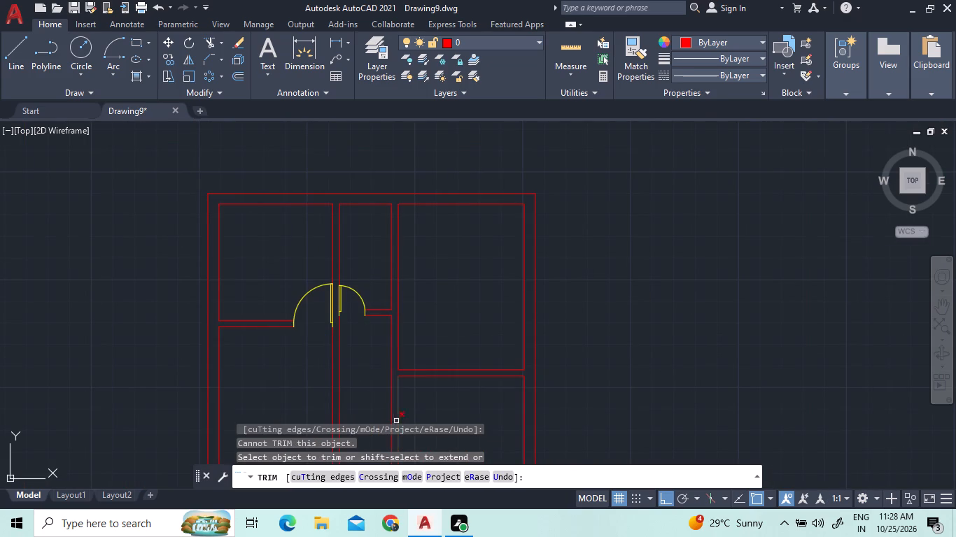
scroll(419, 327, "up", 2)
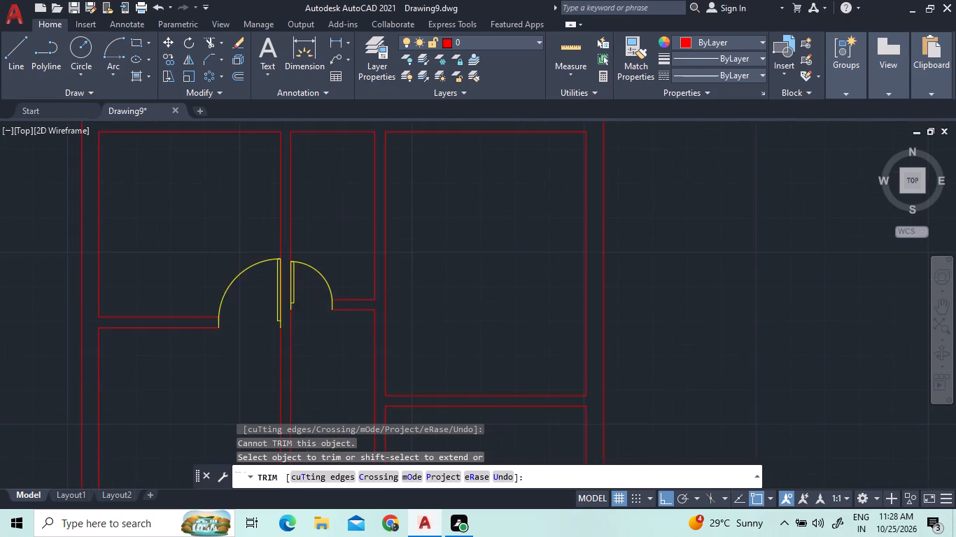
scroll(414, 334, "down", 1)
scroll(402, 408, "up", 2)
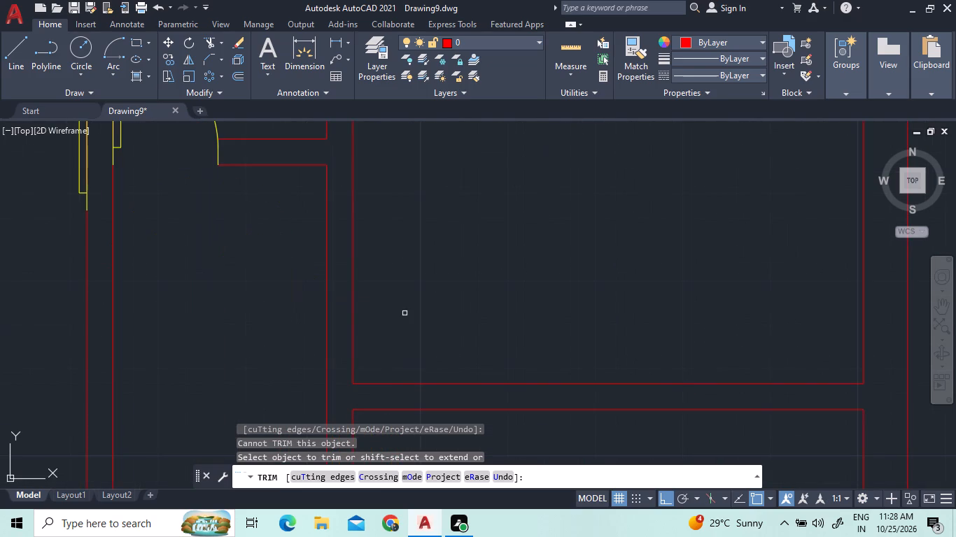
scroll(405, 313, "down", 1)
right_click(384, 258)
left_click(395, 268)
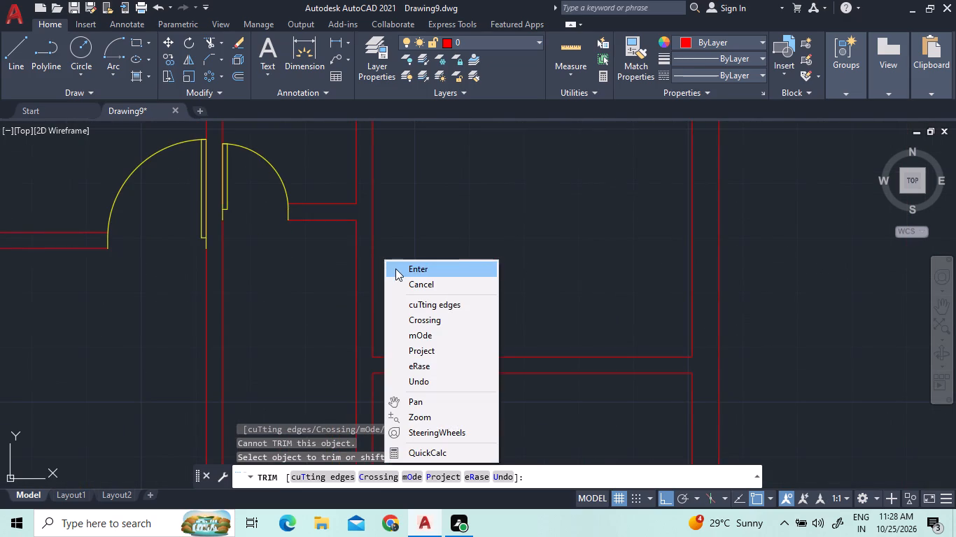
Insert another Door - Metric block from the architectural tool palette into the upper right room and close the palette.
right_click(396, 268)
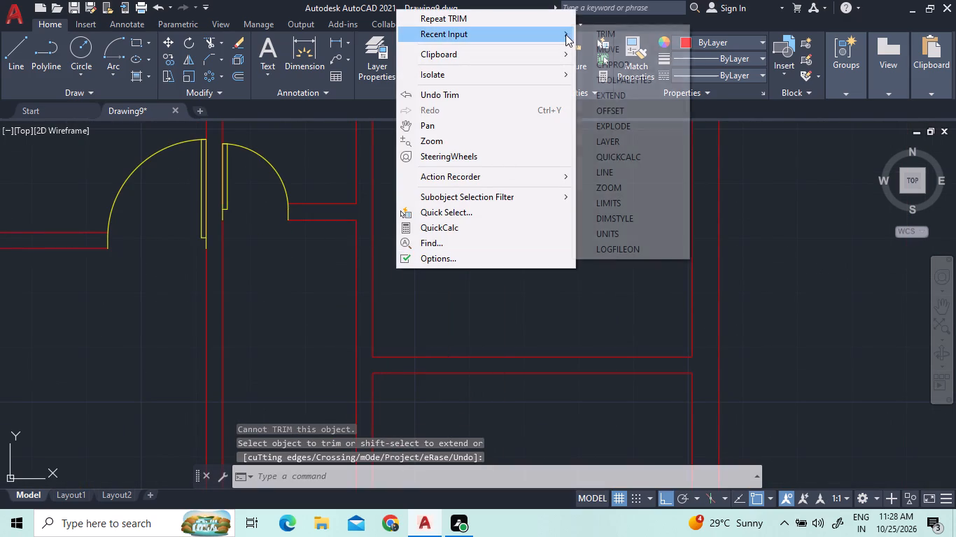
left_click(565, 34)
left_click(659, 86)
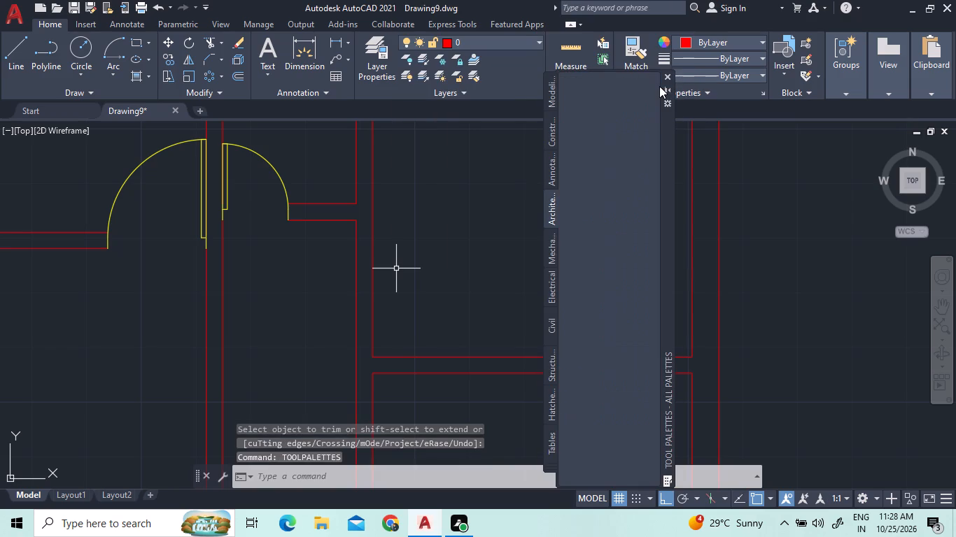
left_click_drag(607, 410, 484, 382)
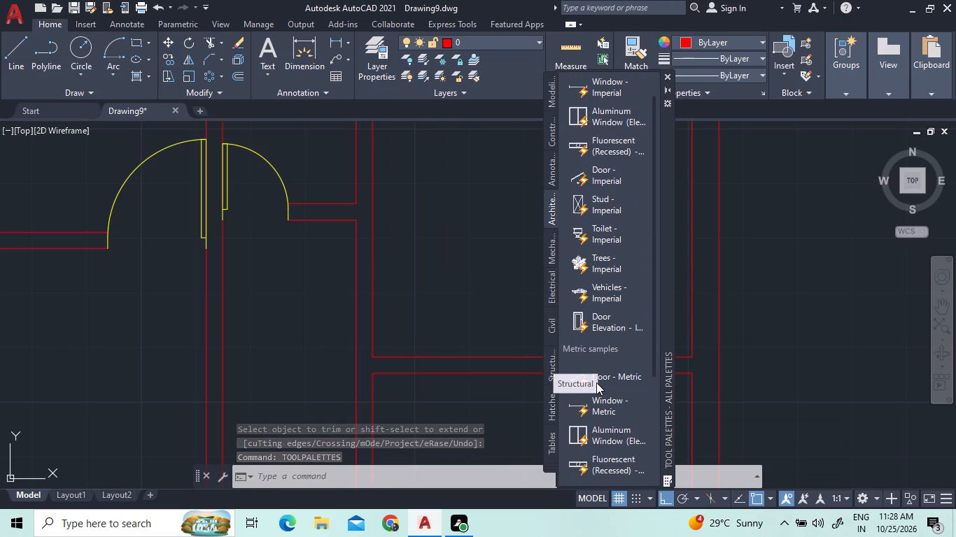
left_click_drag(606, 375, 461, 284)
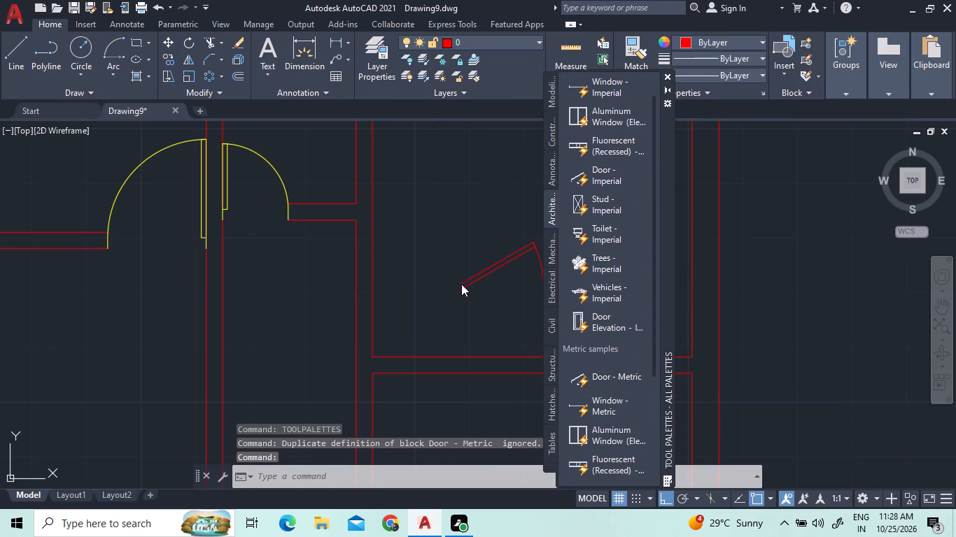
left_click(666, 77)
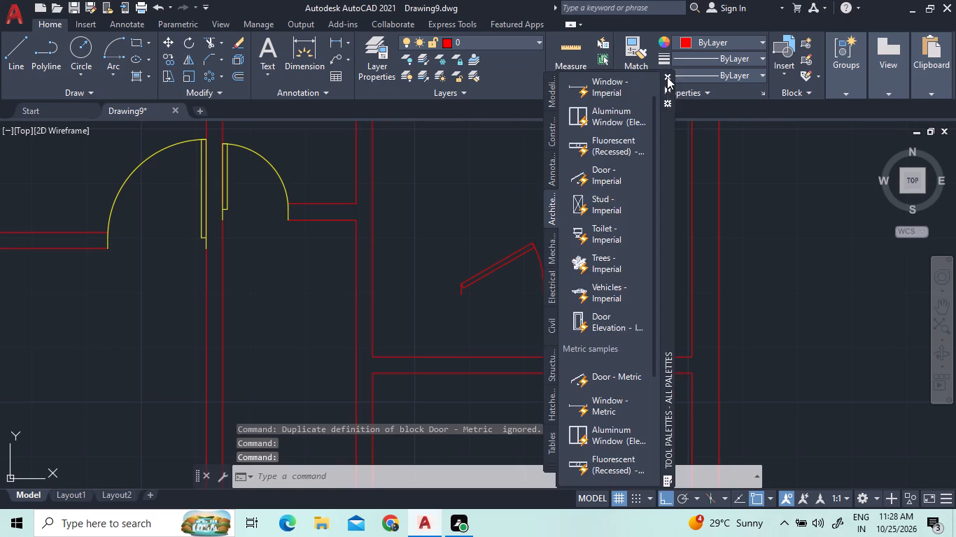
Assign the new door block in the upper right room to layer DR.
left_click(536, 255)
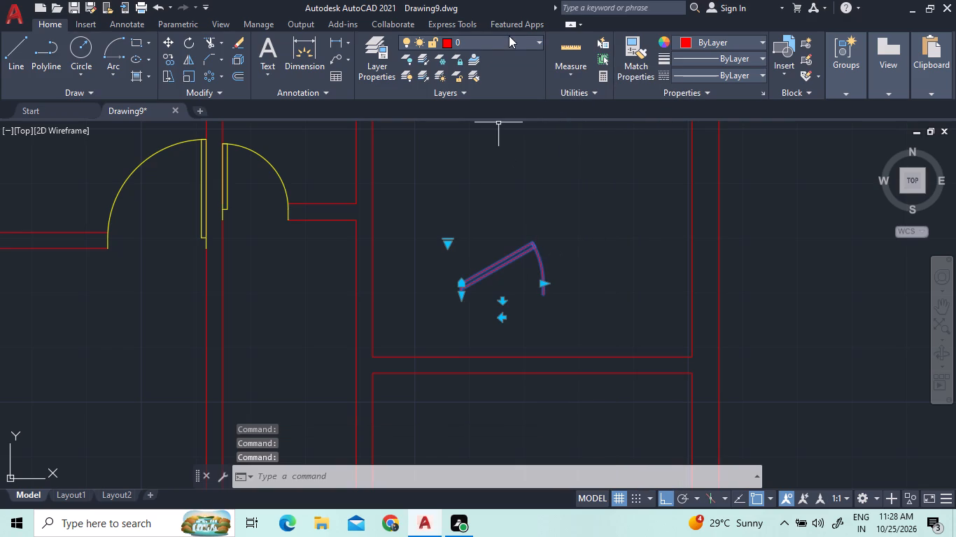
left_click(509, 41)
left_click(491, 91)
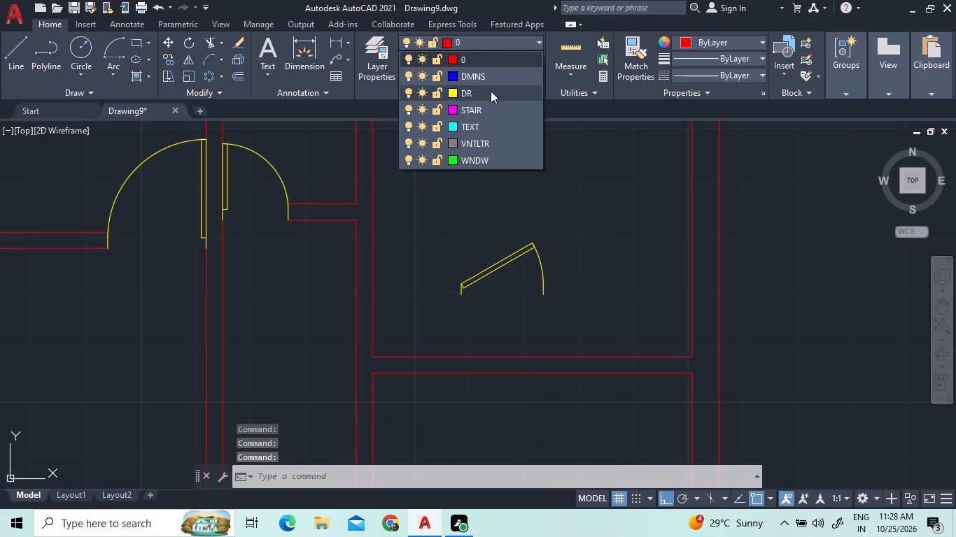
Set the upper right room's door to Open 90º and flip it horizontally so the hinge changes sides.
left_click(449, 241)
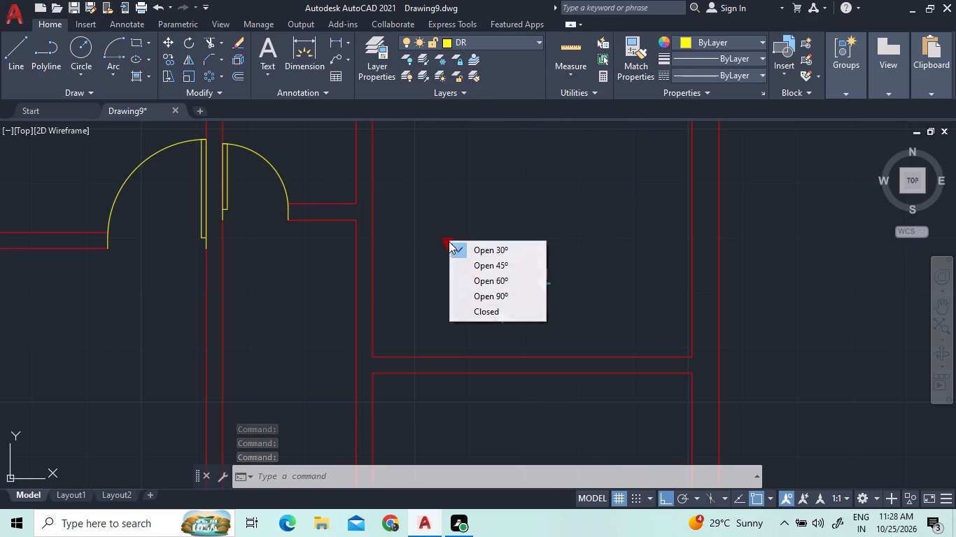
left_click(461, 301)
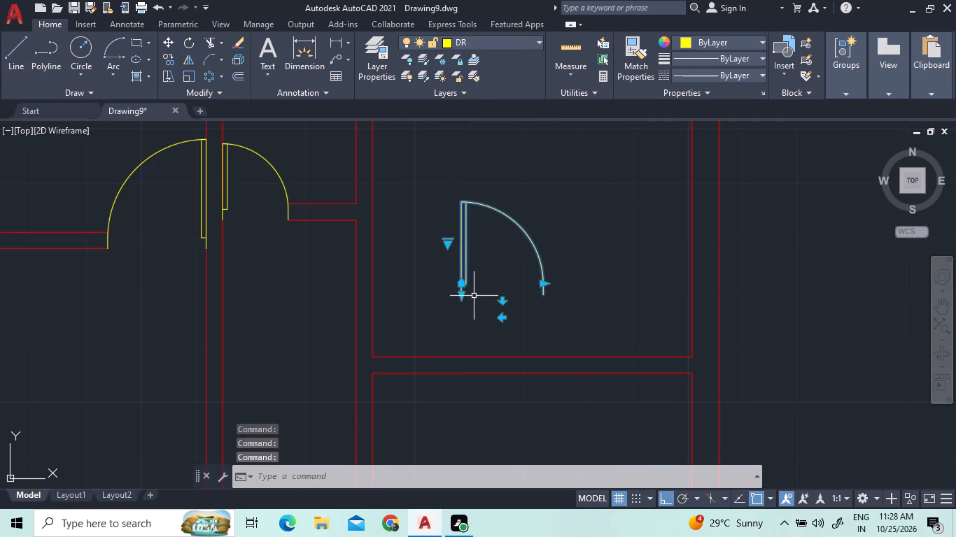
right_click(513, 274)
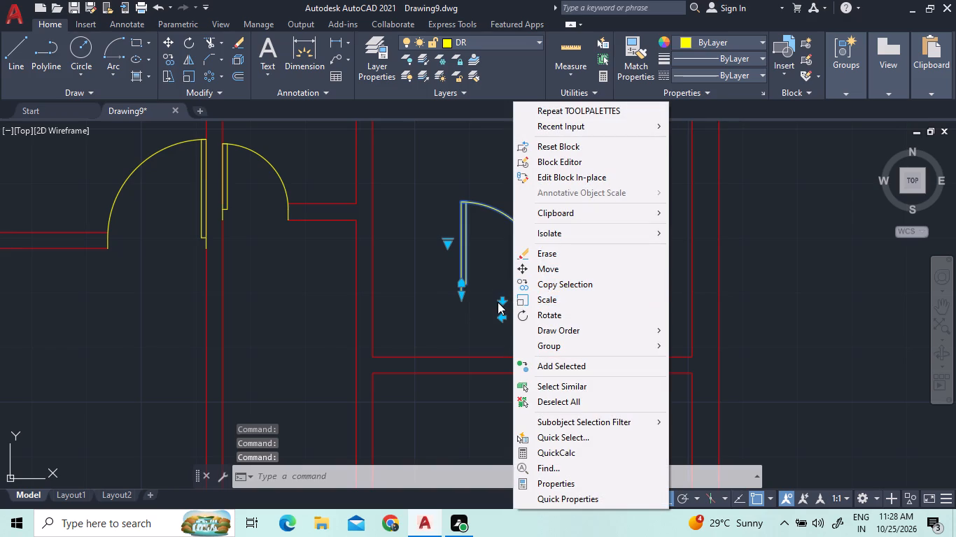
left_click(500, 315)
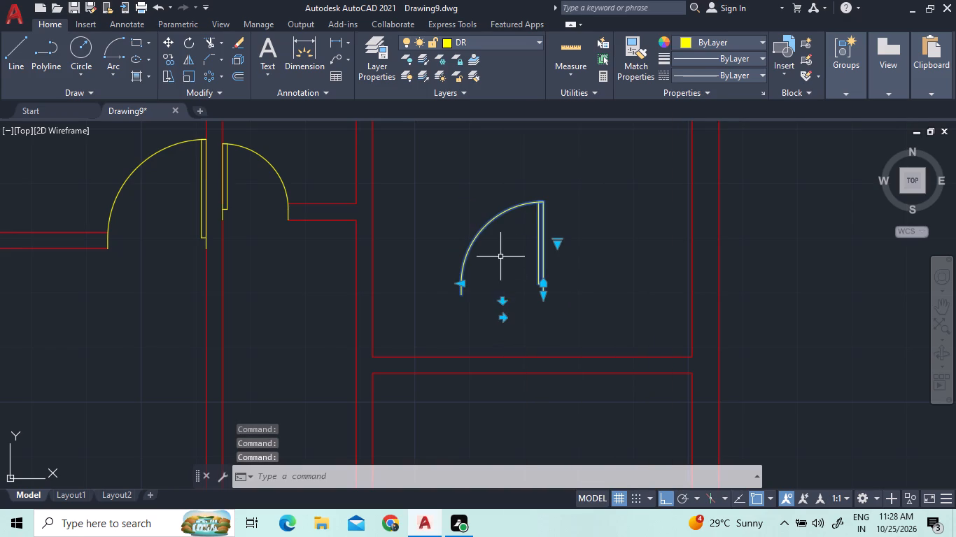
Rotate the upper right room's door 270° about its hinge-side jamb end.
right_click(499, 255)
left_click(513, 310)
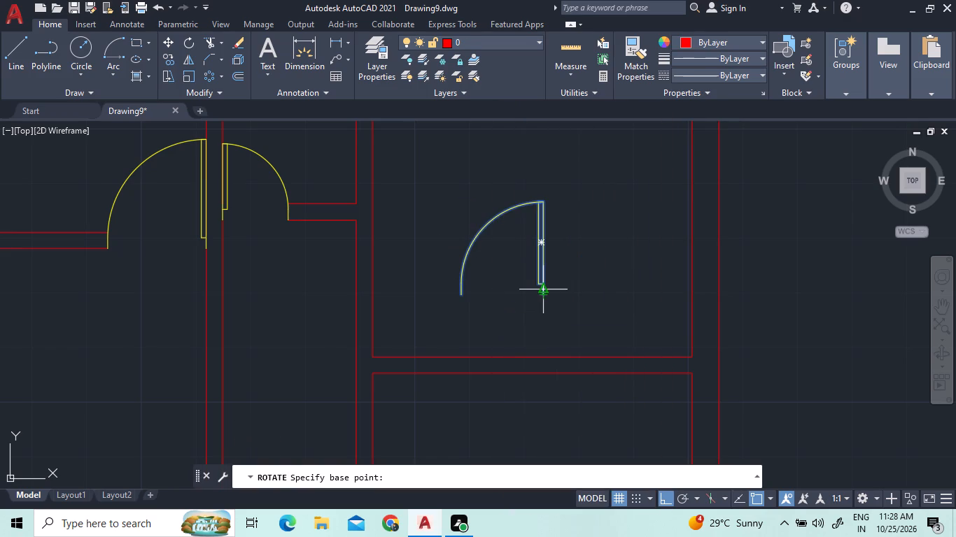
left_click(544, 296)
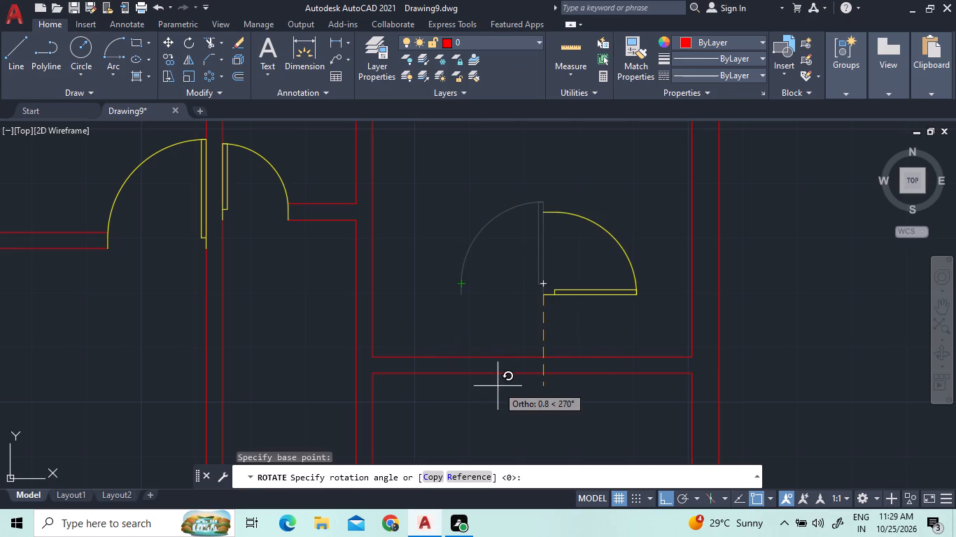
left_click(498, 386)
Move the door by its hinge-side jamb end onto the outer line of the upper right room's left partition, near the lower corner.
left_click_drag(591, 301, 585, 289)
left_click(559, 262)
right_click(559, 262)
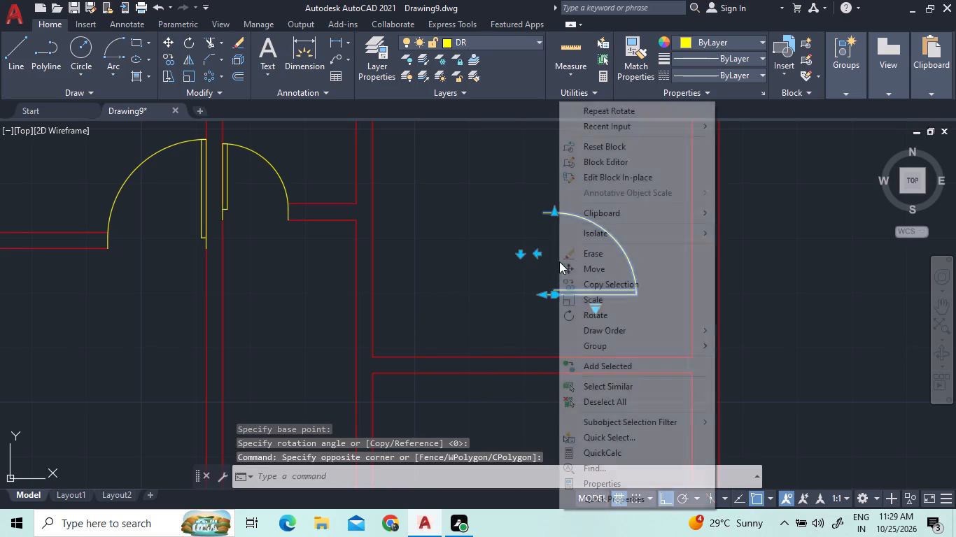
left_click(572, 264)
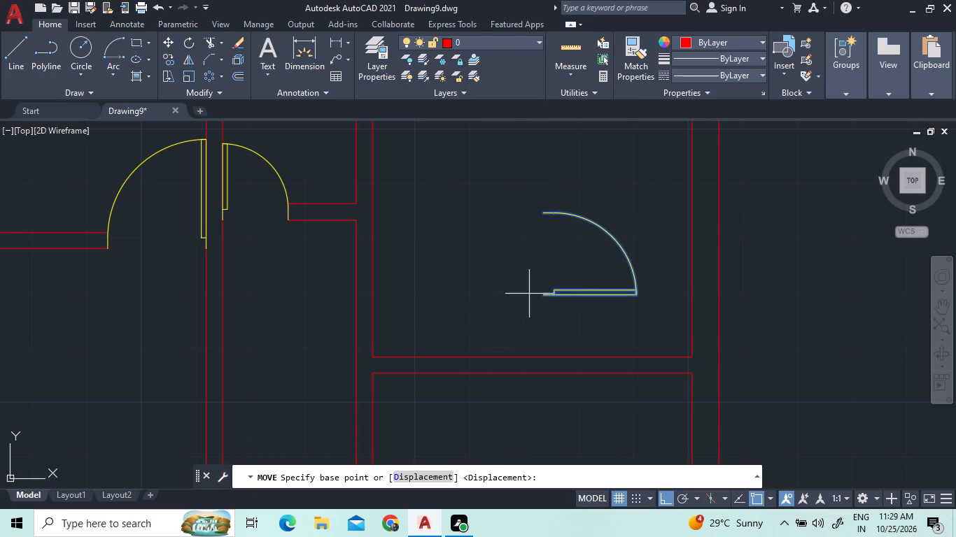
left_click(544, 297)
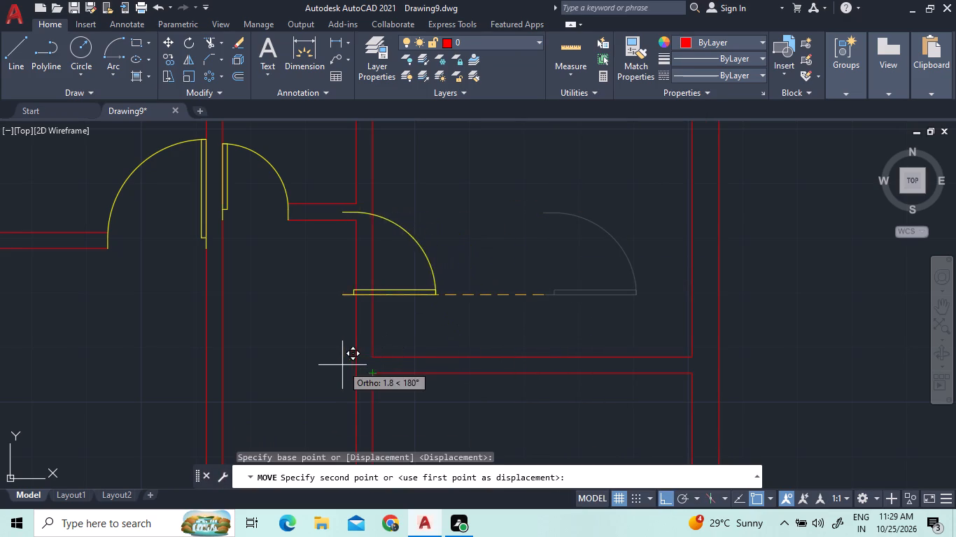
scroll(342, 365, "up", 4)
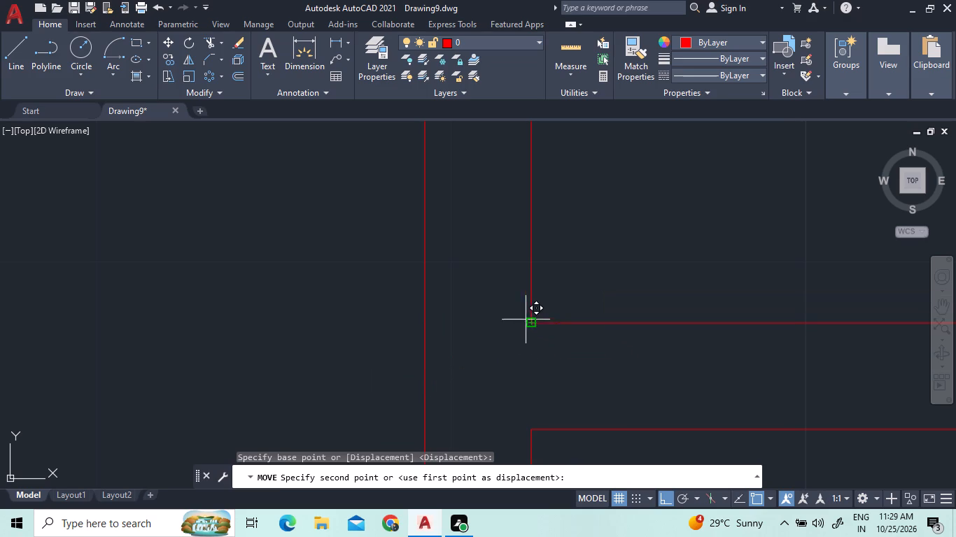
left_click(422, 328)
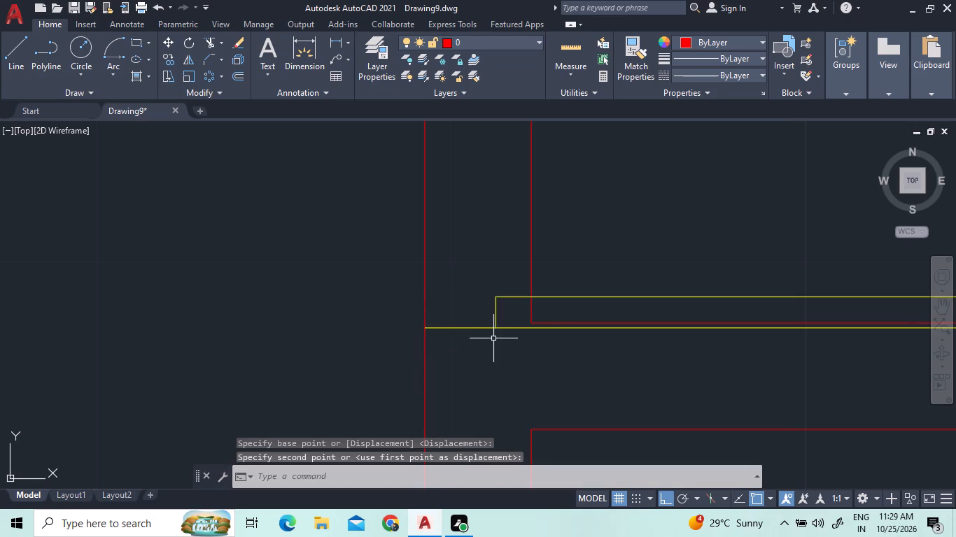
Move the door slightly upward along the left partition, closer to the upper right room's lower-left inner corner.
left_click_drag(498, 343, 493, 333)
left_click(474, 299)
right_click(475, 303)
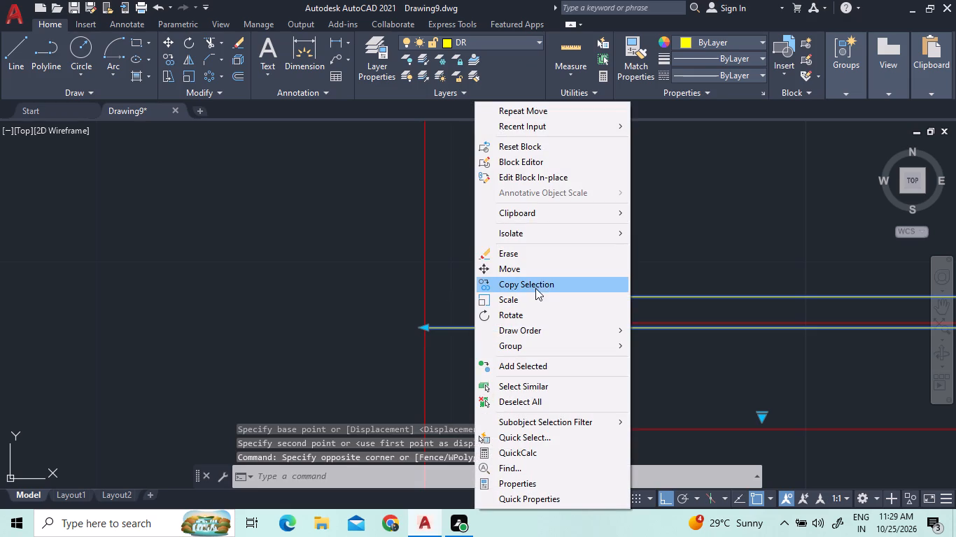
left_click(533, 269)
scroll(537, 296, "up", 2)
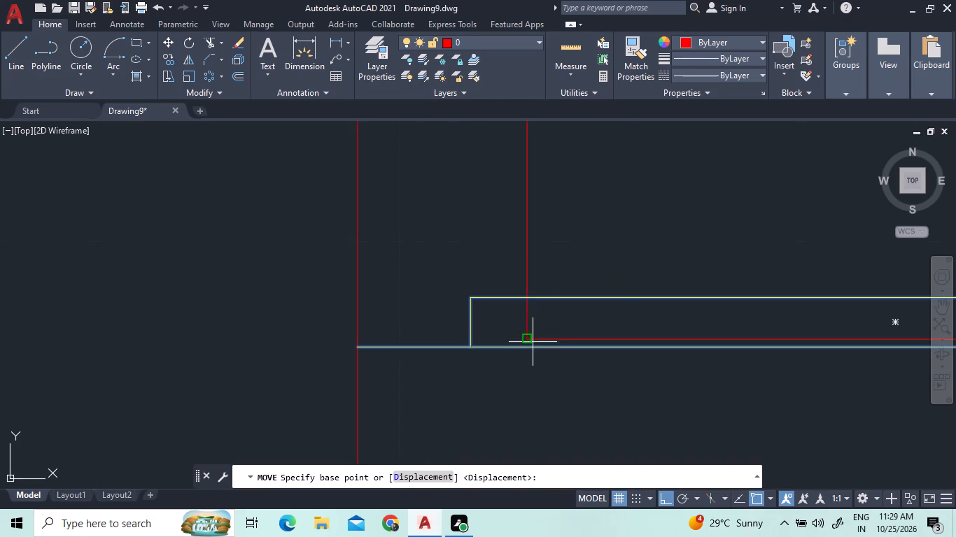
scroll(528, 354, "up", 4)
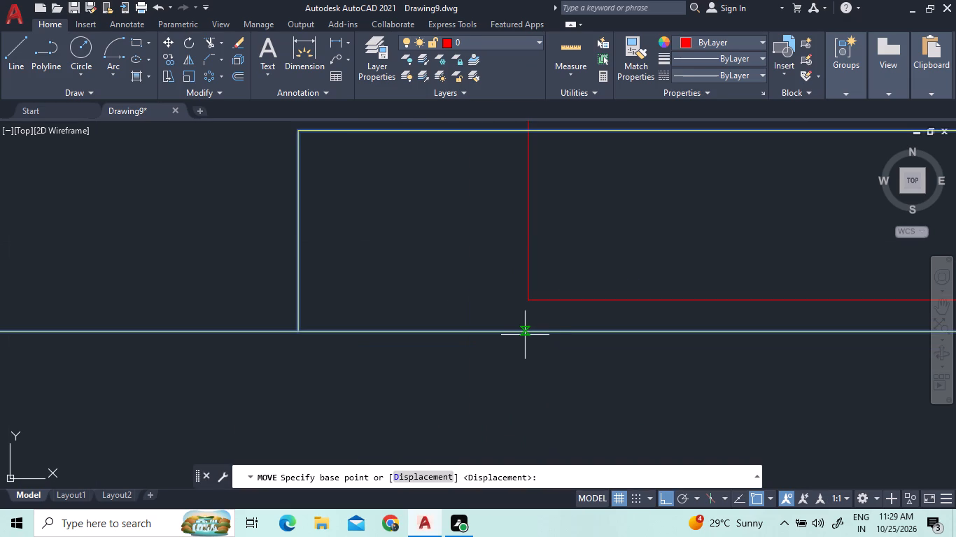
left_click(528, 297)
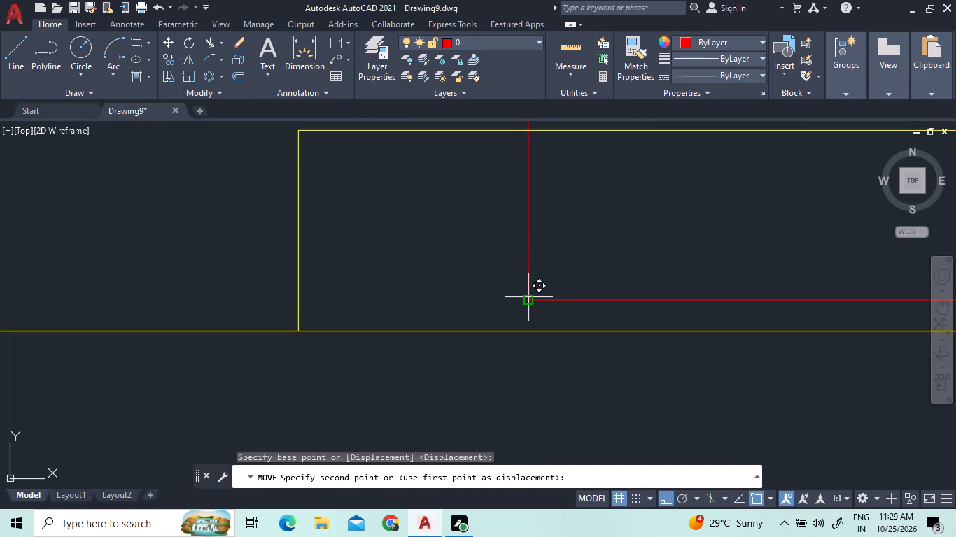
left_click(526, 273)
Move the door slightly upward from its lower hinge-side end to align it with the upper right room's lower inner wall line.
scroll(526, 299, "up", 2)
scroll(526, 307, "down", 2)
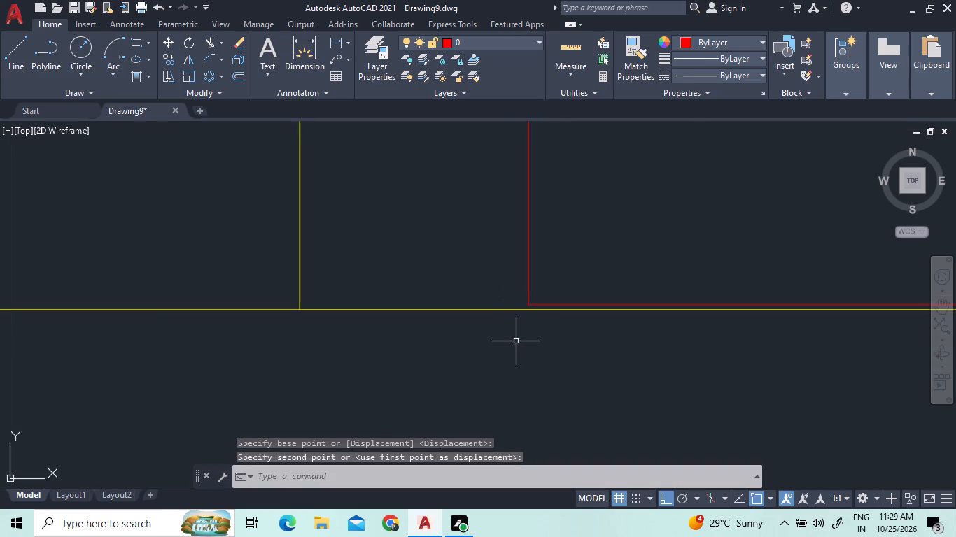
right_click(513, 340)
left_click(449, 316)
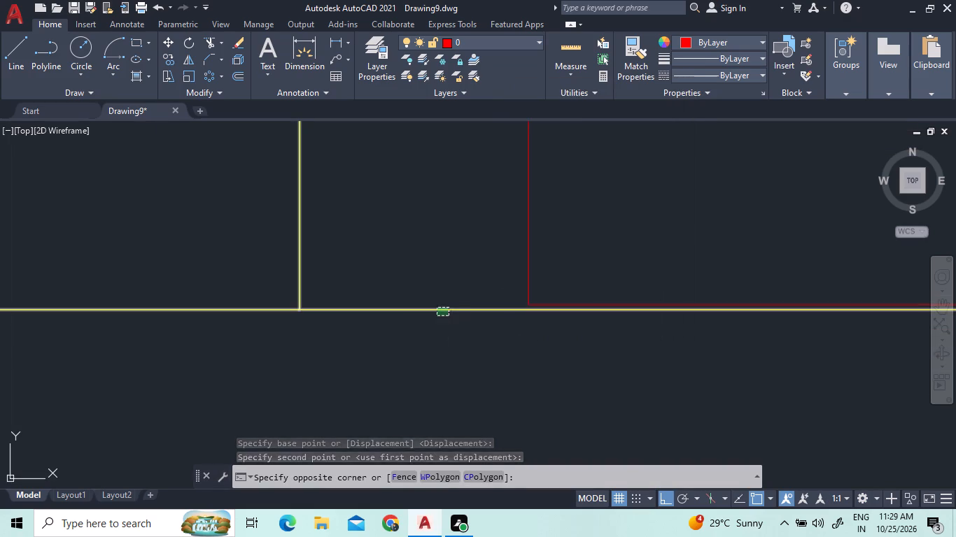
left_click(437, 308)
right_click(435, 306)
left_click(481, 269)
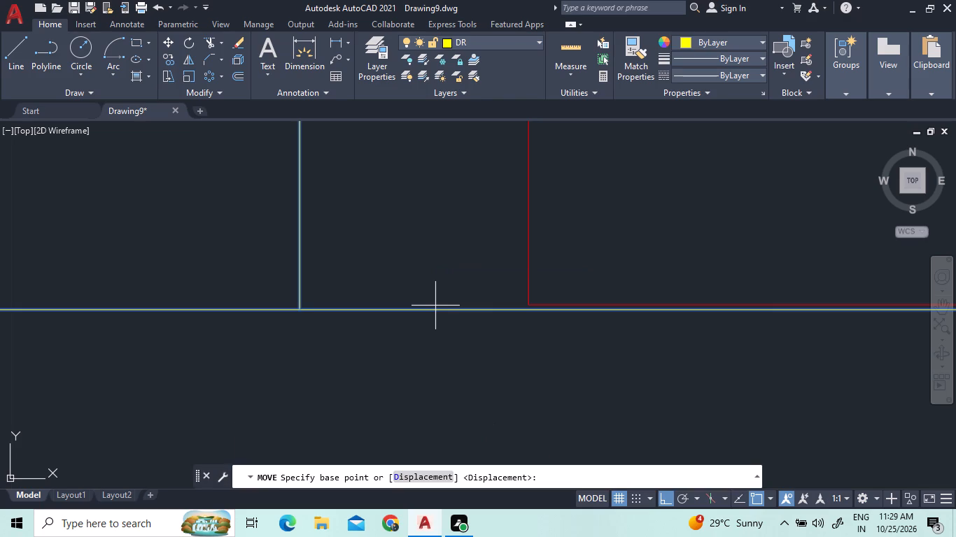
scroll(502, 286, "up", 2)
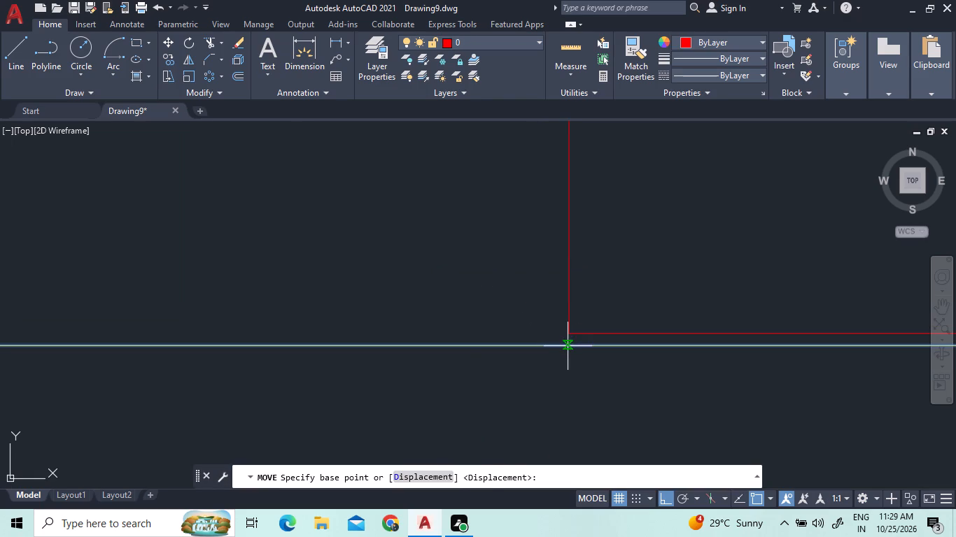
left_click(568, 346)
left_click(565, 329)
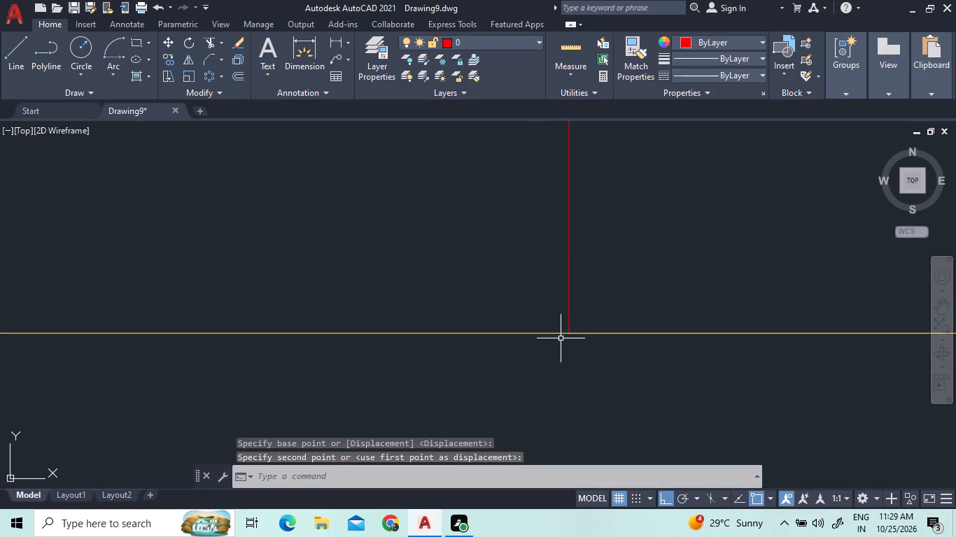
Examine up close how the upper right room's door meets the left partition's outer line and the room's lower wall line.
scroll(560, 337, "up", 7)
scroll(688, 319, "up", 4)
scroll(689, 320, "down", 2)
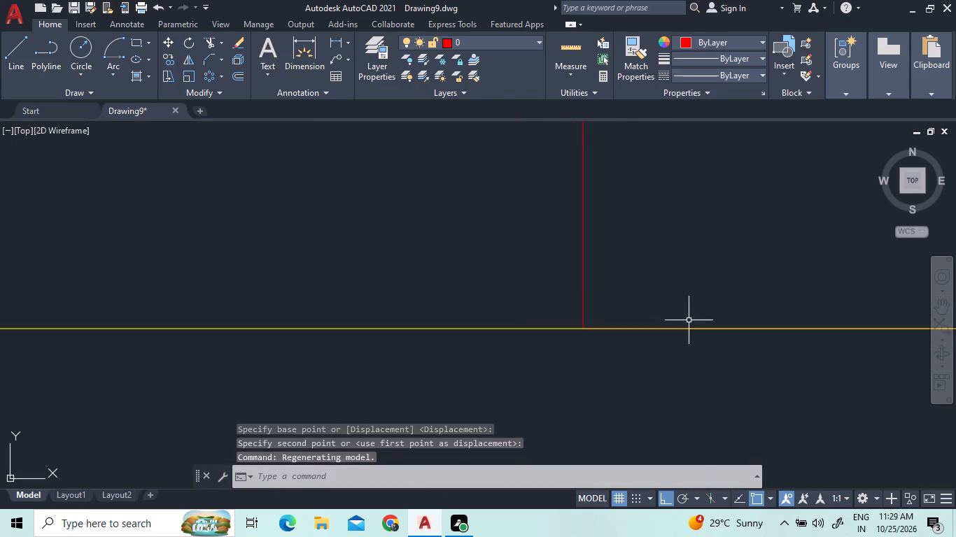
scroll(687, 324, "down", 9)
scroll(684, 334, "up", 1)
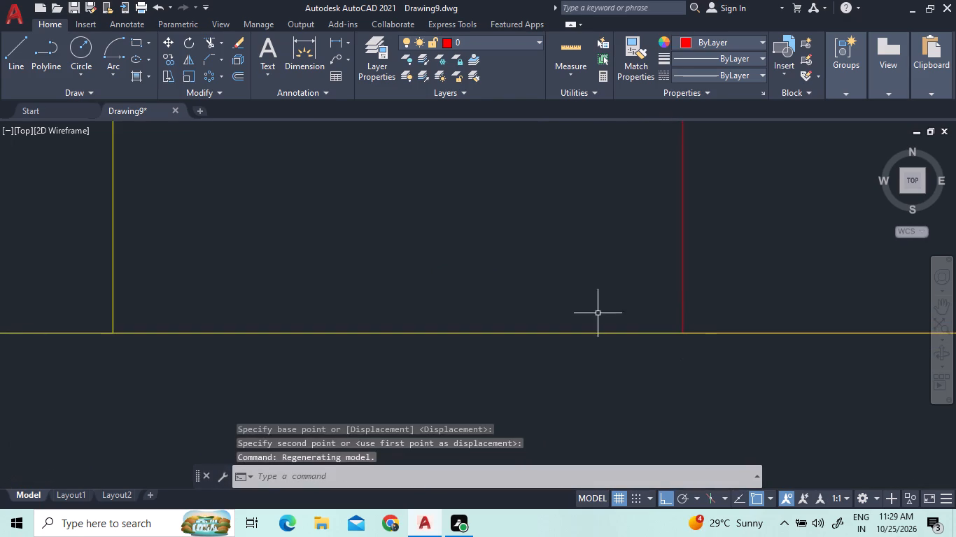
scroll(389, 317, "down", 3)
scroll(36, 327, "up", 3)
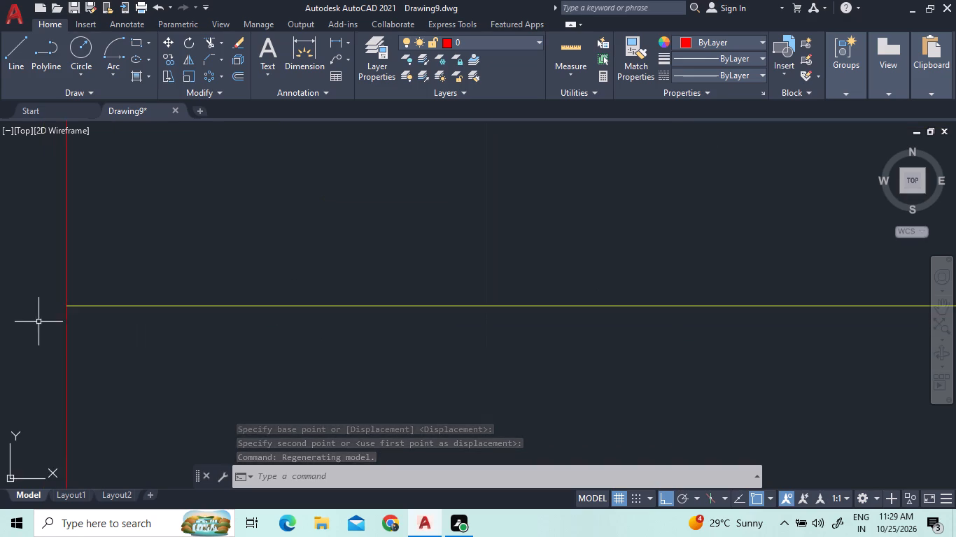
scroll(60, 293, "up", 4)
scroll(113, 362, "up", 7)
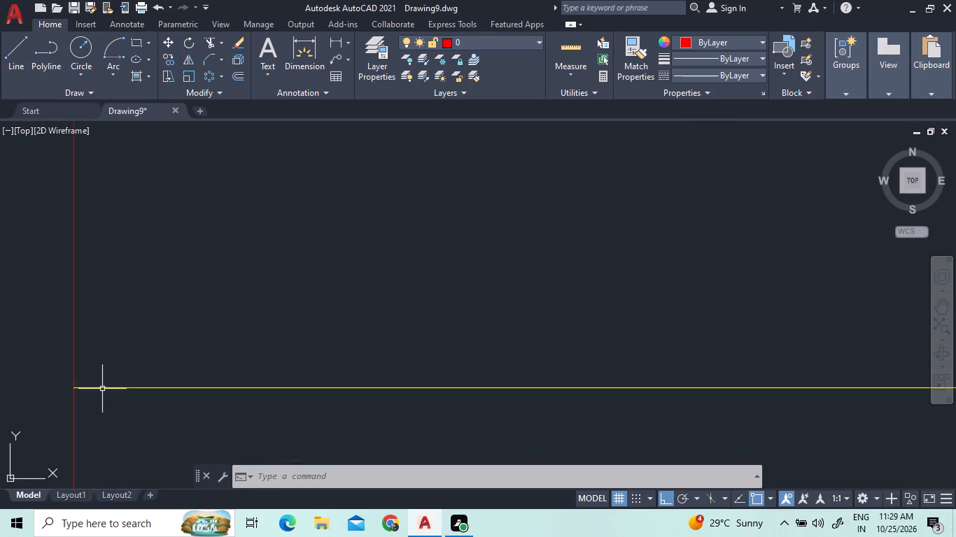
scroll(102, 389, "up", 4)
scroll(144, 389, "down", 3)
scroll(66, 387, "up", 3)
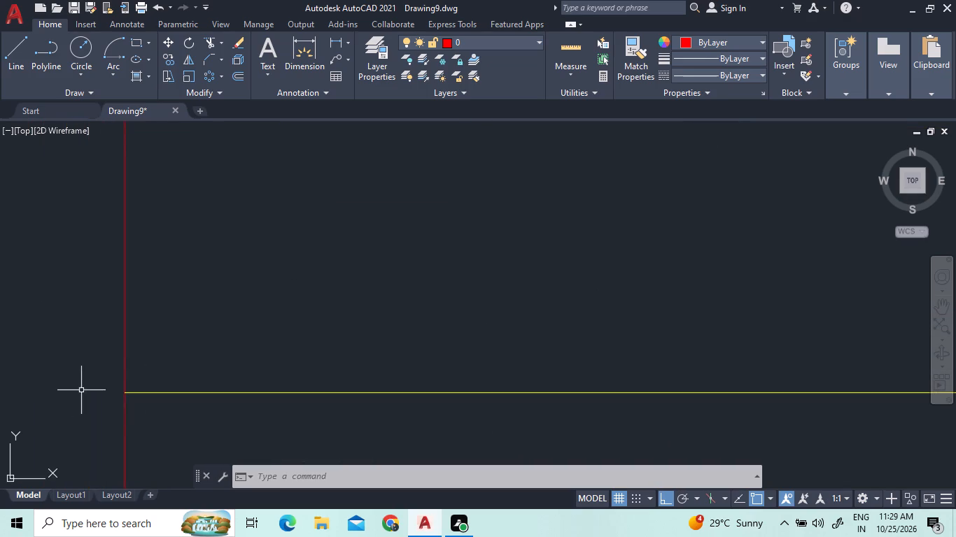
scroll(100, 401, "up", 4)
scroll(192, 374, "down", 6)
scroll(189, 375, "up", 2)
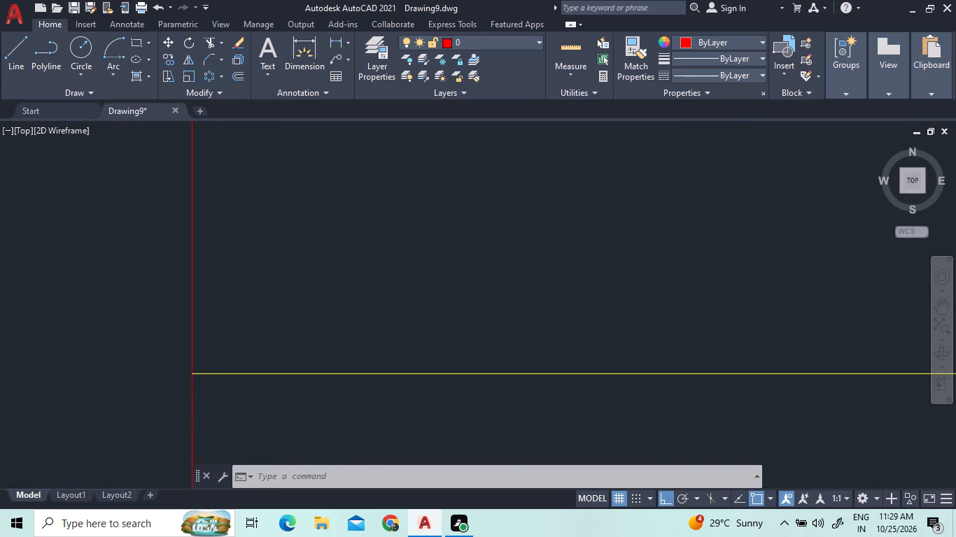
scroll(189, 375, "up", 2)
left_click(238, 370)
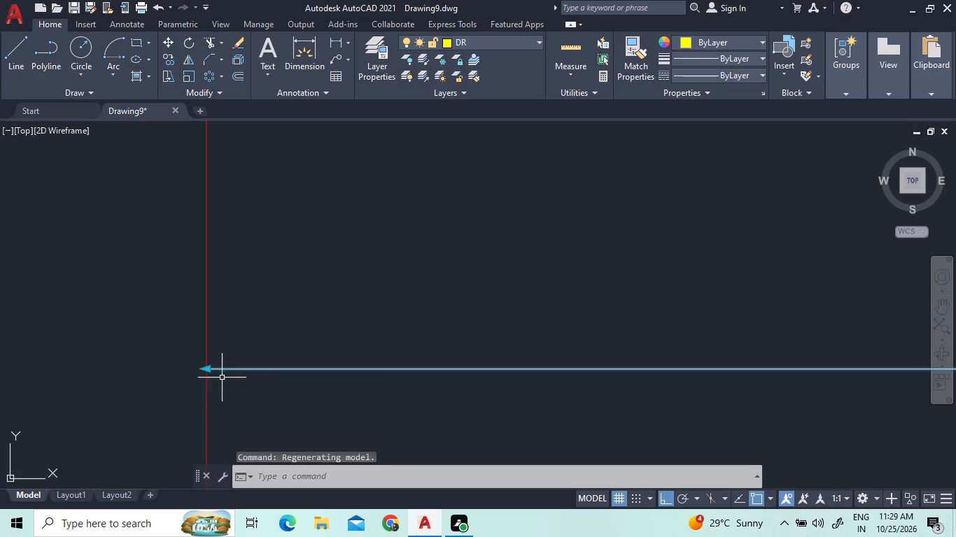
scroll(205, 375, "up", 10)
scroll(205, 323, "down", 2)
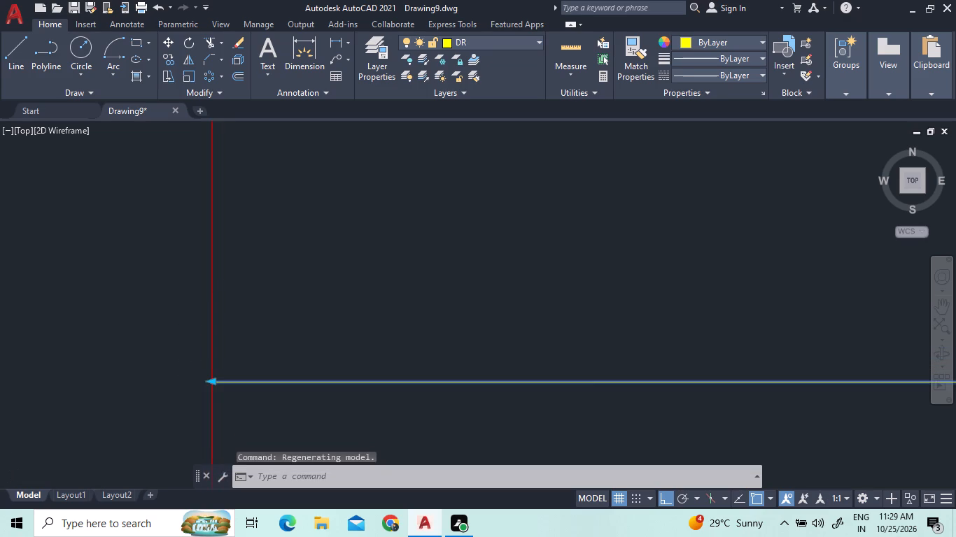
scroll(205, 323, "down", 7)
scroll(597, 225, "down", 20)
scroll(597, 225, "down", 16)
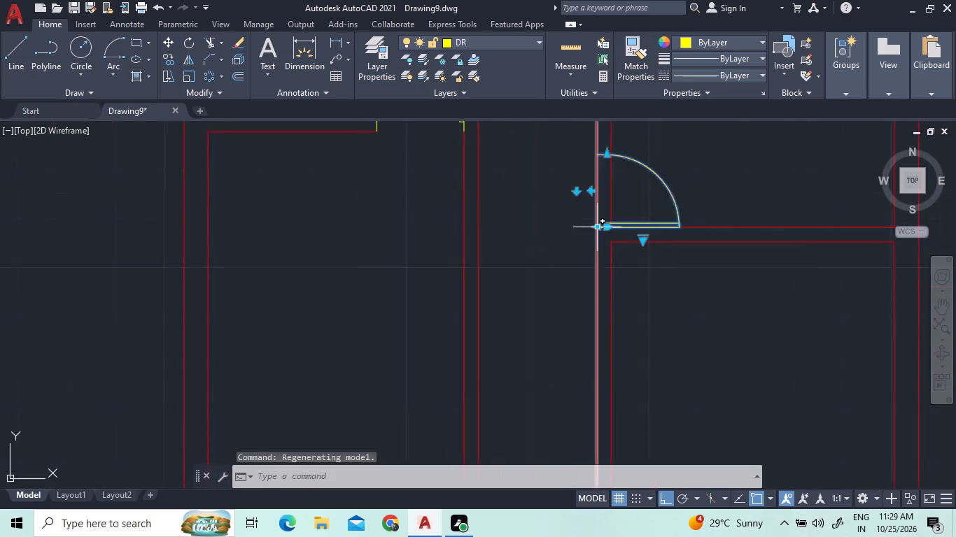
scroll(596, 229, "down", 5)
scroll(616, 214, "up", 4)
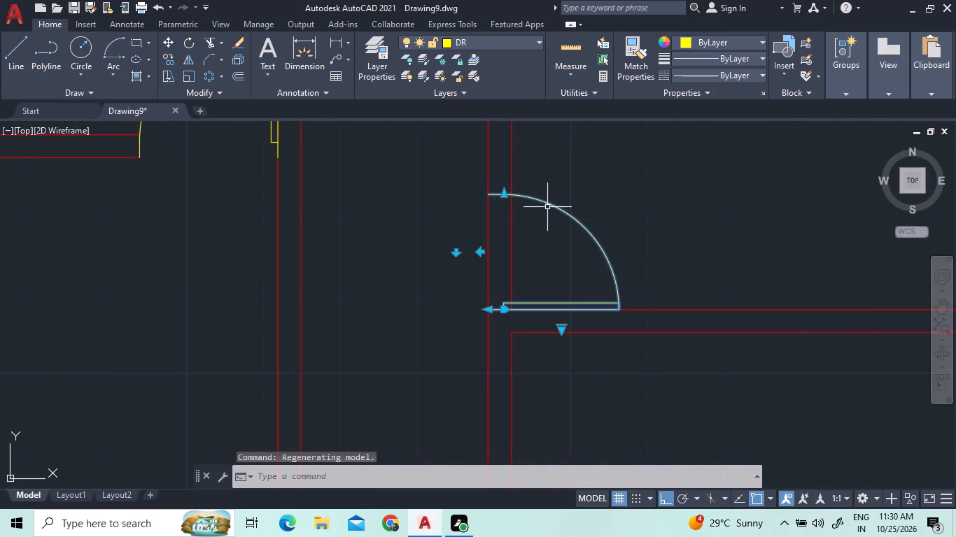
scroll(547, 207, "up", 2)
key("grave")
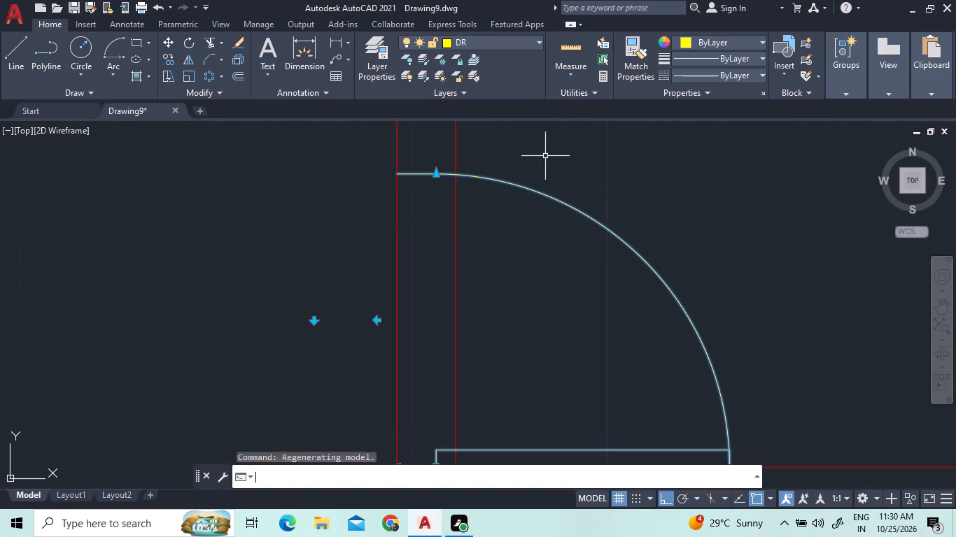
key("Escape")
Trim both lines of the upper right room's left partition between the door jambs to open the doorway.
scroll(533, 227, "down", 1)
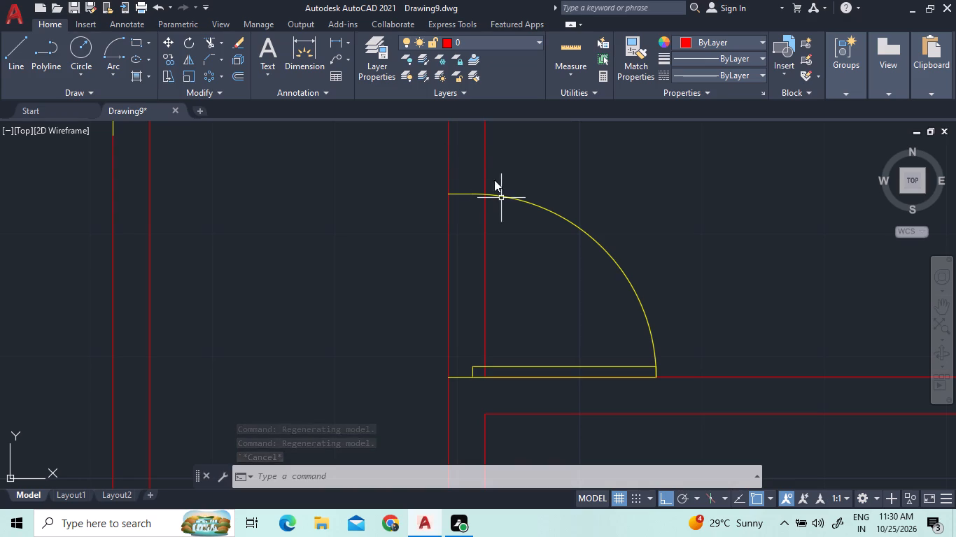
left_click(212, 44)
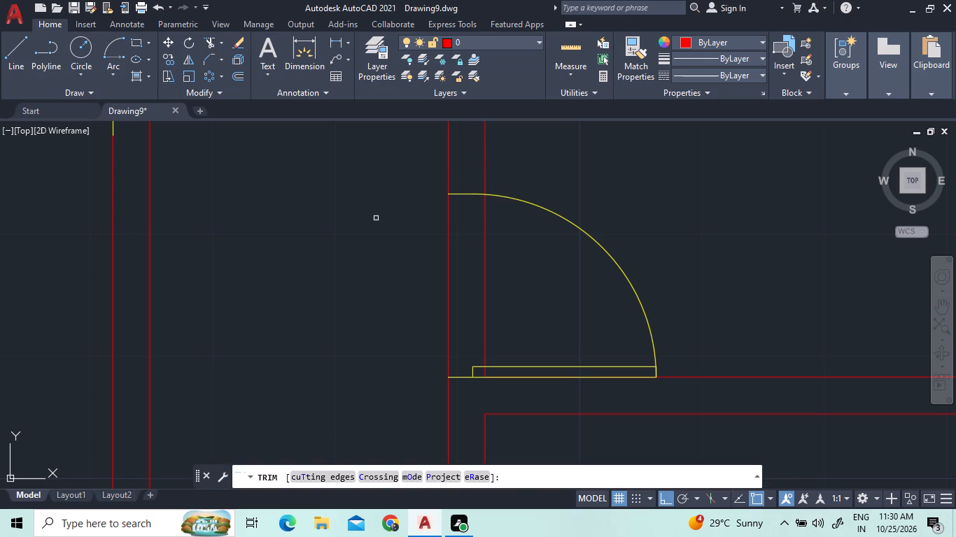
left_click(448, 264)
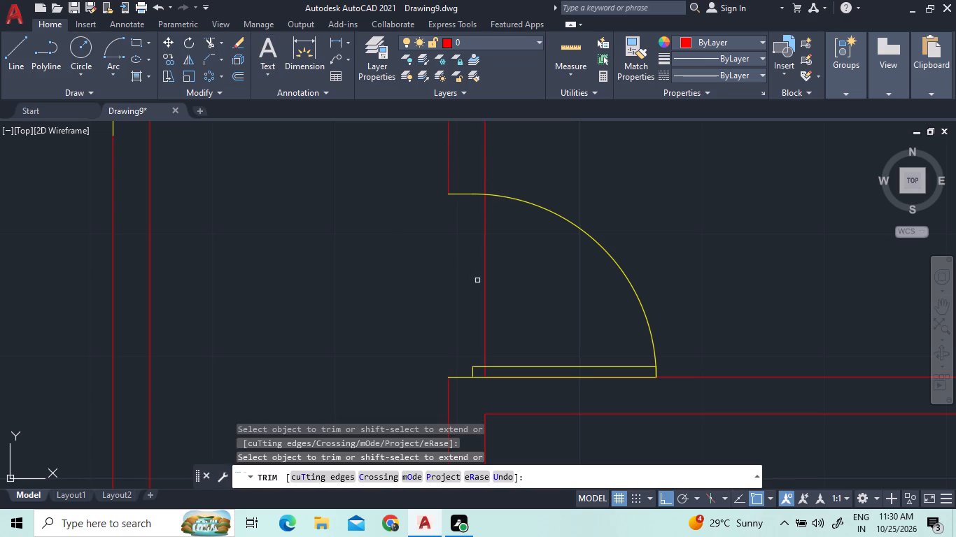
left_click(483, 282)
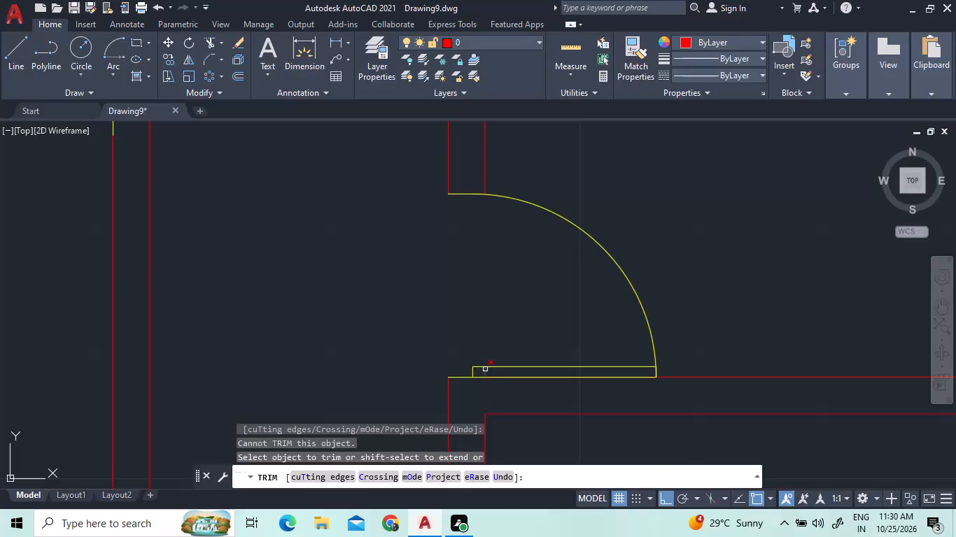
left_click(484, 369)
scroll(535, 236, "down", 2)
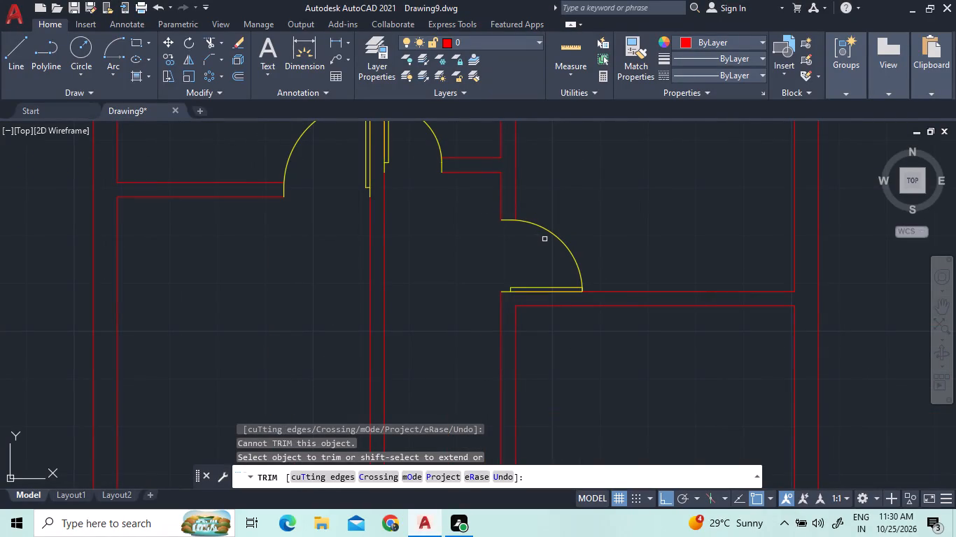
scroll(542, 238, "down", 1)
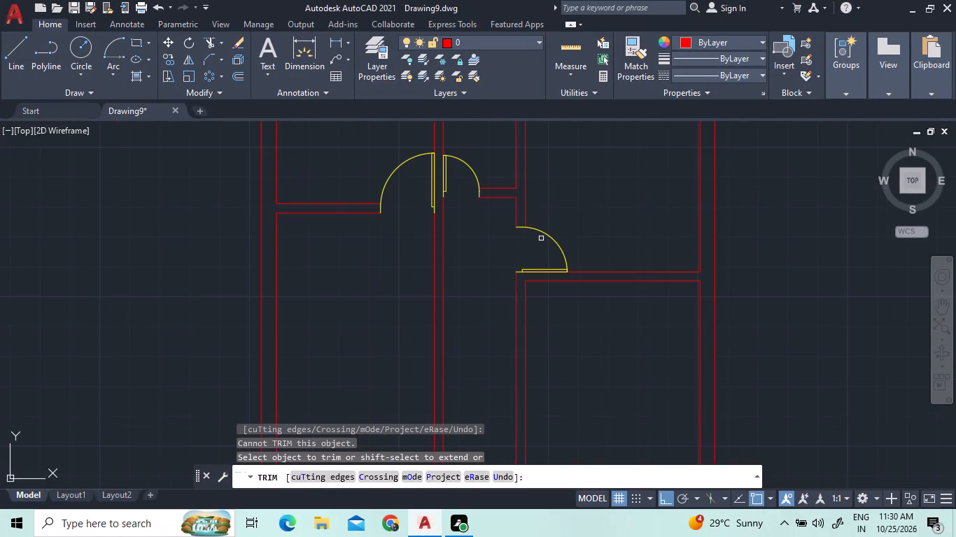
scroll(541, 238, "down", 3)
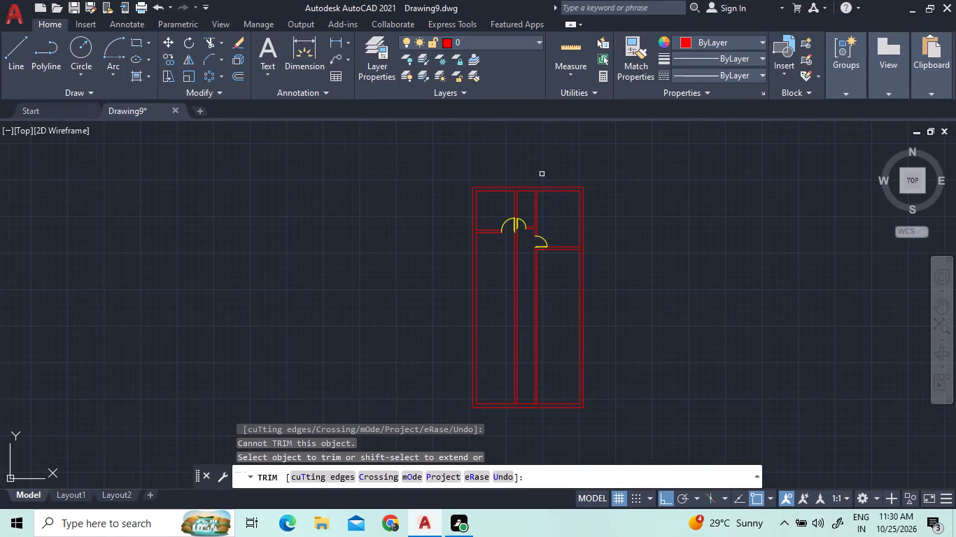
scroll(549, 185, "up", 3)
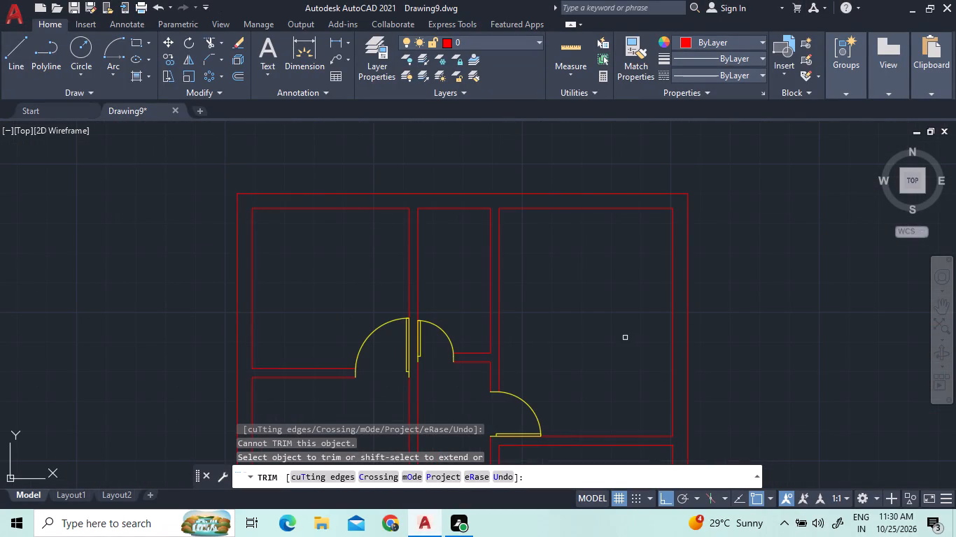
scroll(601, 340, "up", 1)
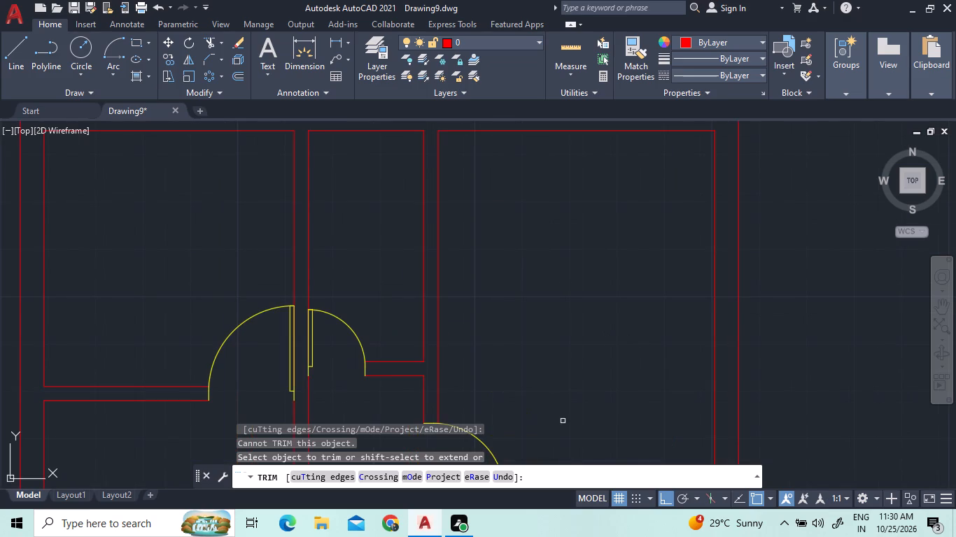
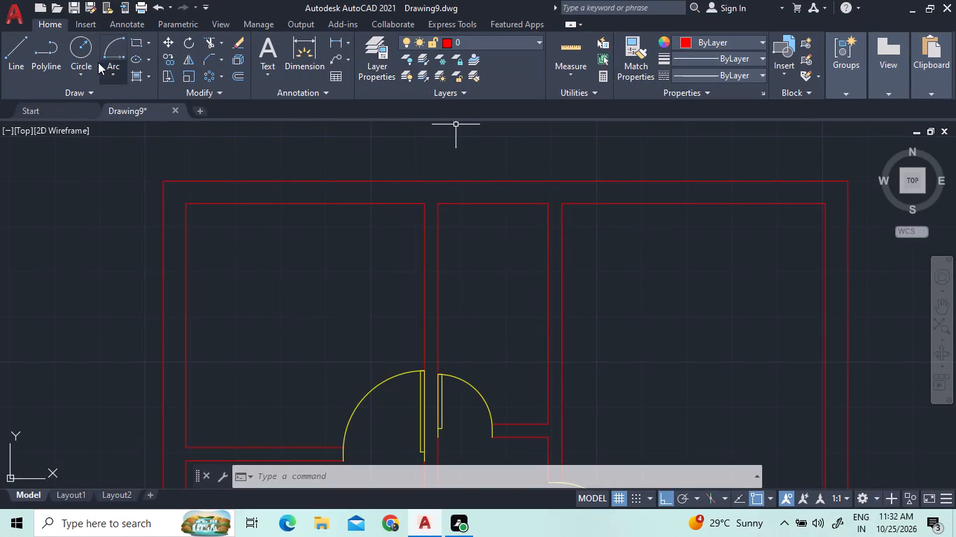
Make WNDW the current layer.
left_click(133, 41)
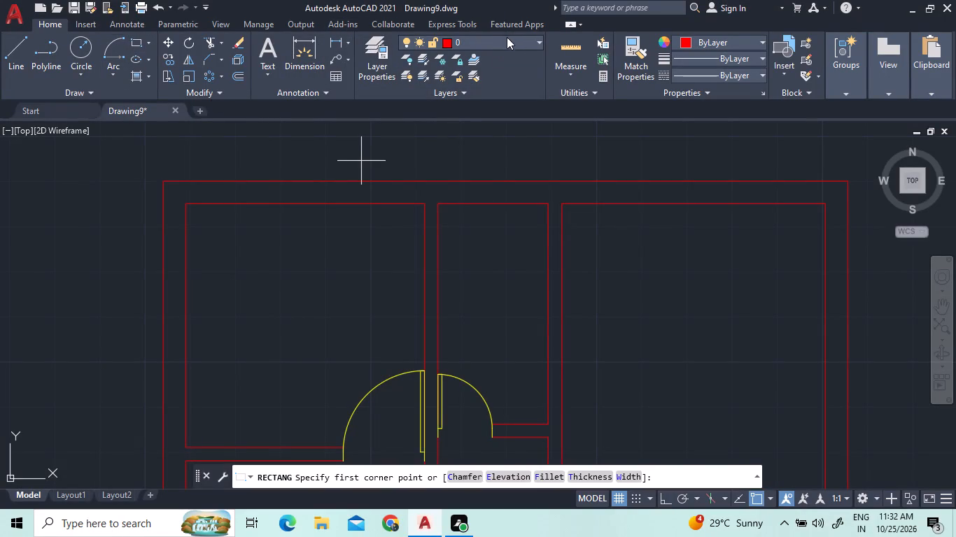
left_click(507, 39)
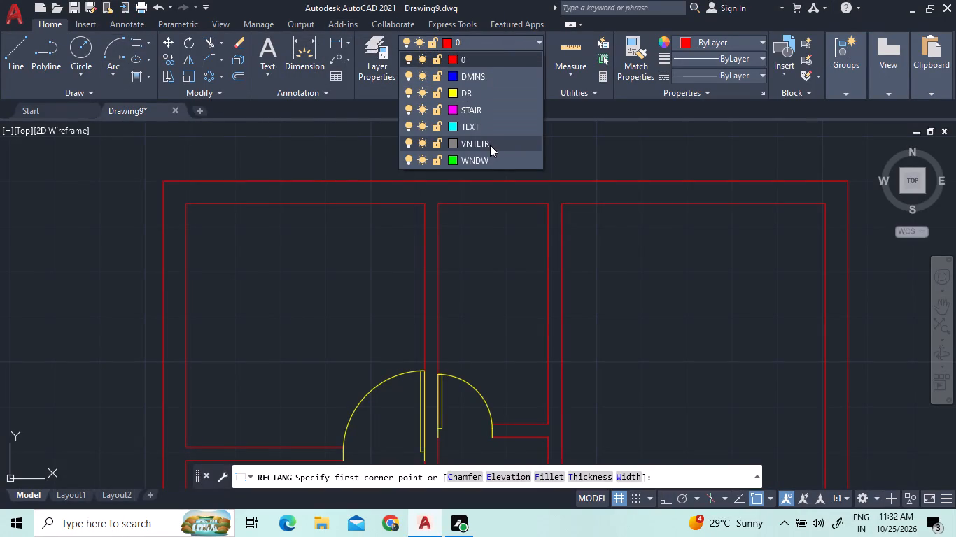
left_click(489, 153)
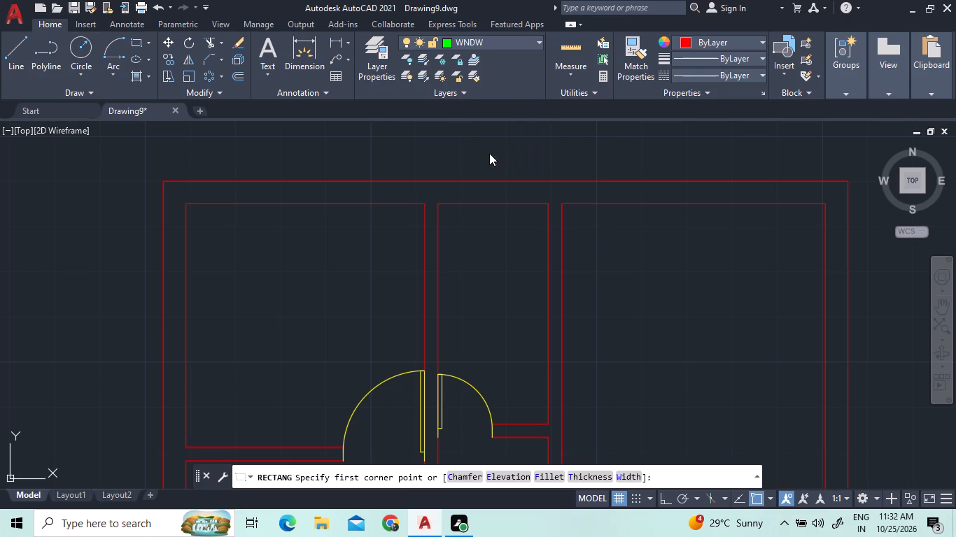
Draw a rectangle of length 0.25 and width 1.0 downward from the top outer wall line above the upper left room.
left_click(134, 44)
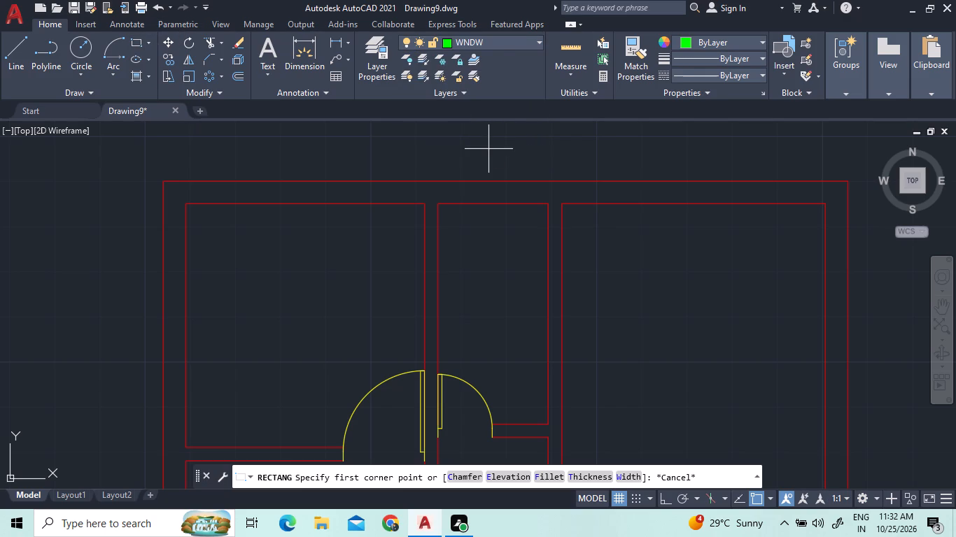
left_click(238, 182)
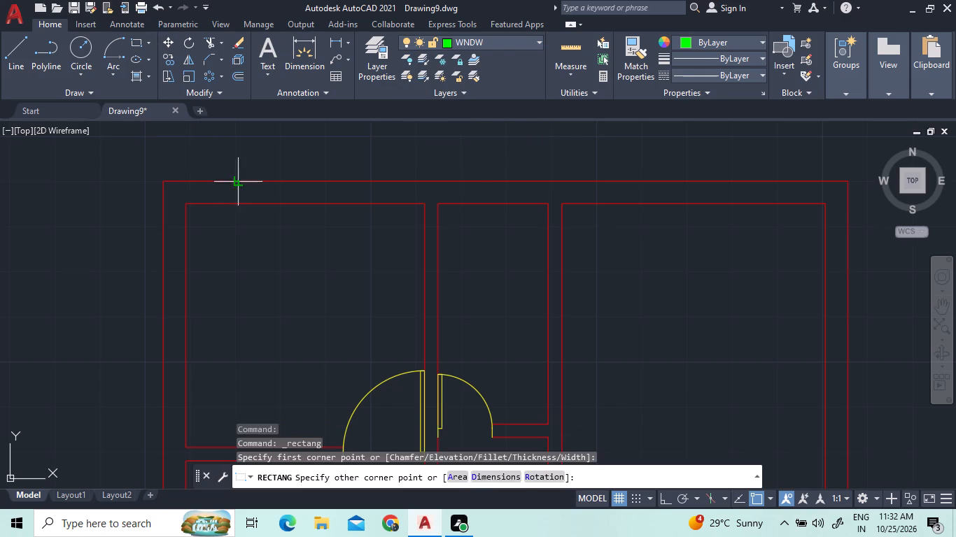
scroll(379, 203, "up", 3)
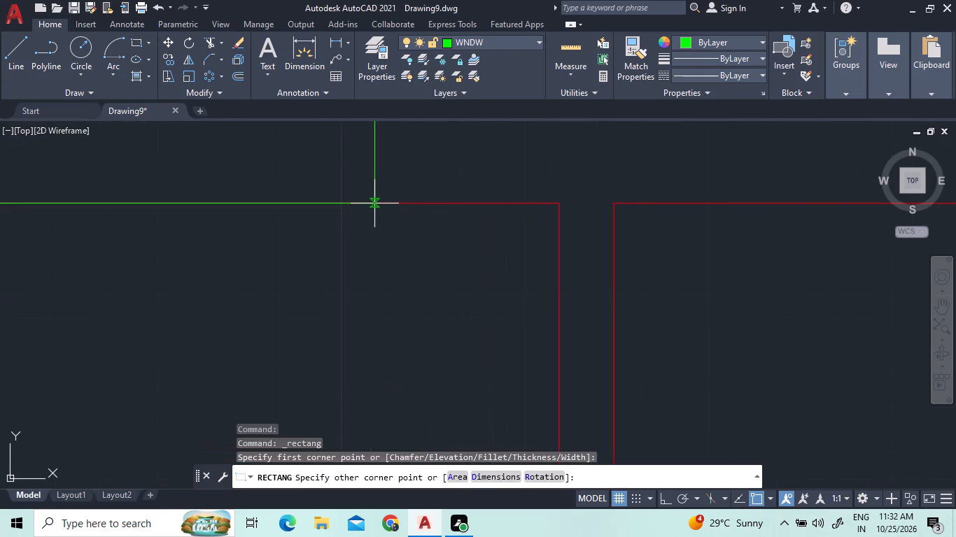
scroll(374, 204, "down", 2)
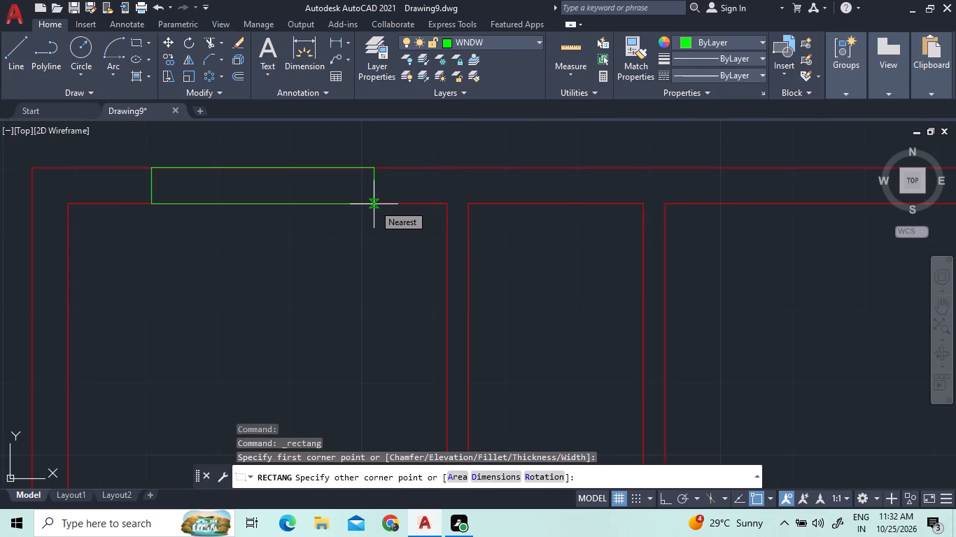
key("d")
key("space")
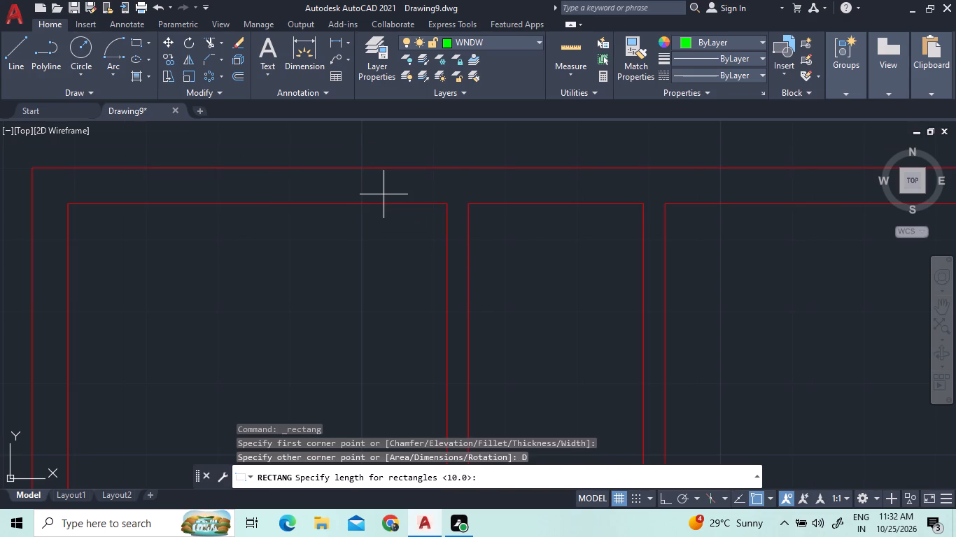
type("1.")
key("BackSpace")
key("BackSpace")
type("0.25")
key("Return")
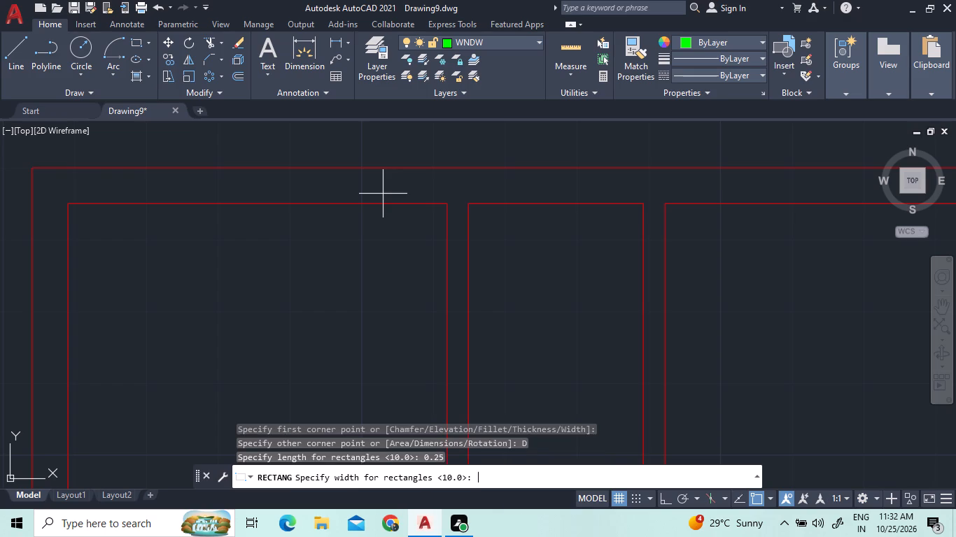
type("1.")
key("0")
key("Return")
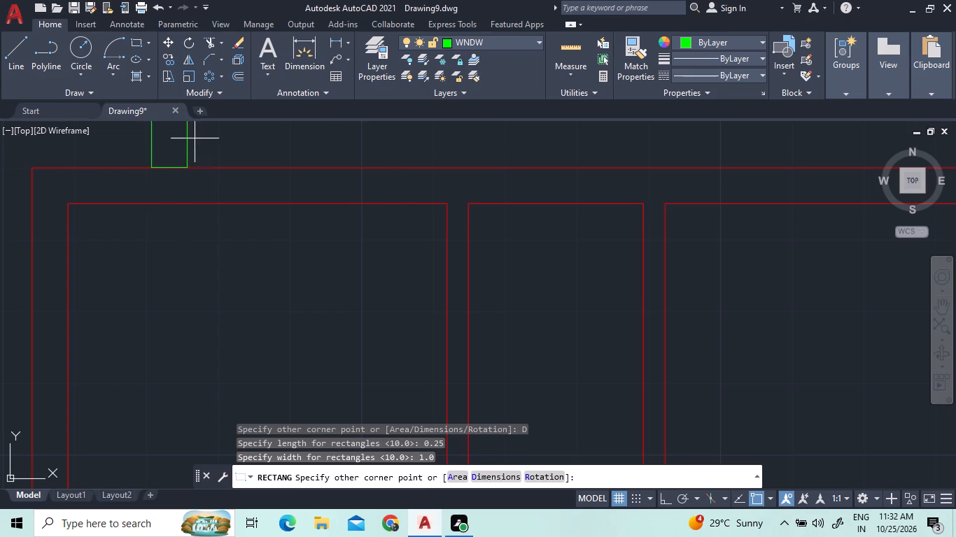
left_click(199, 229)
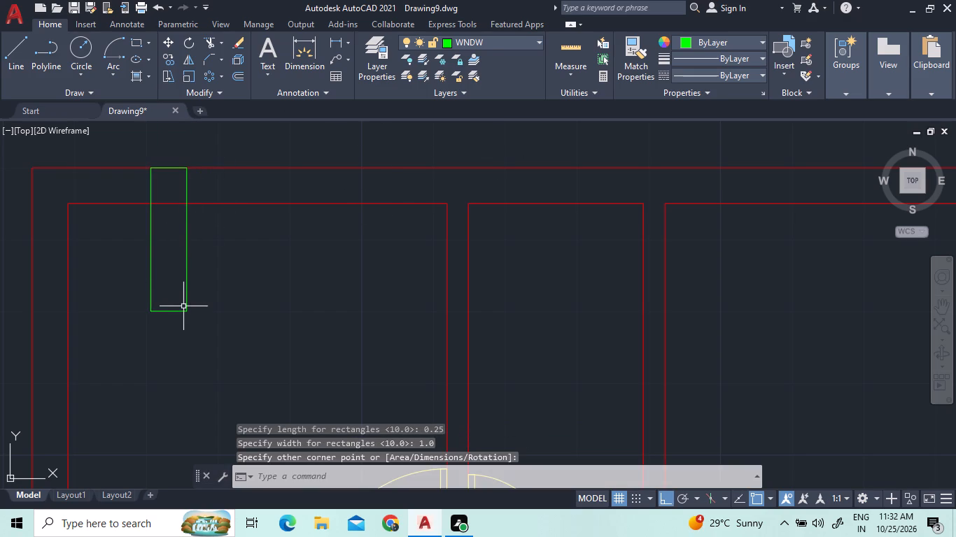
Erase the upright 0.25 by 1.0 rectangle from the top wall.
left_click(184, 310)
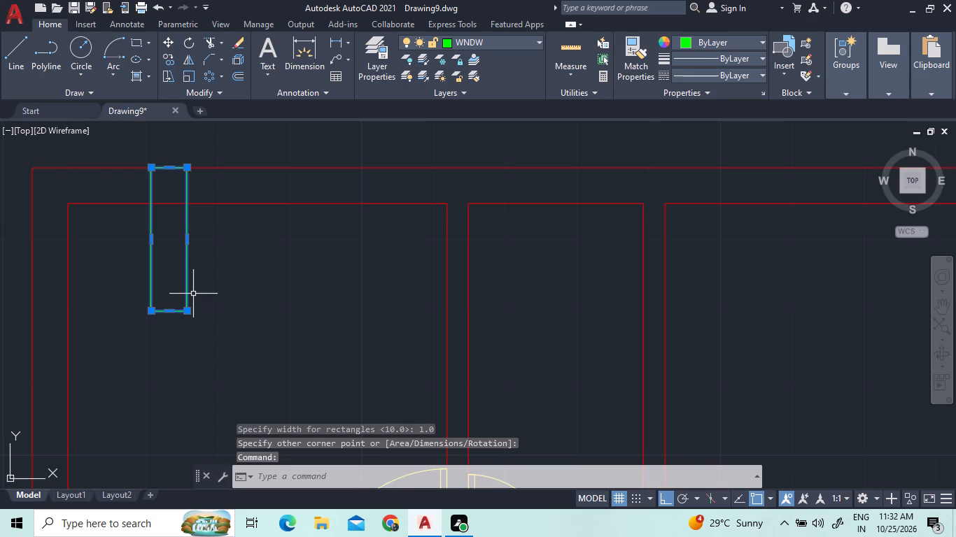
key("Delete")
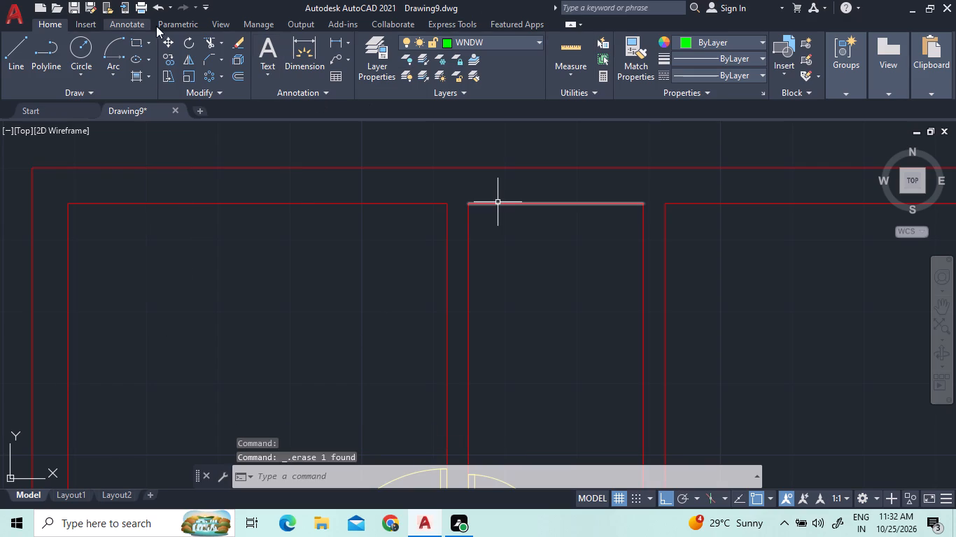
Draw a window rectangle of length 1.0 and width 0.25 within the top outer wall above the upper left room.
left_click(135, 44)
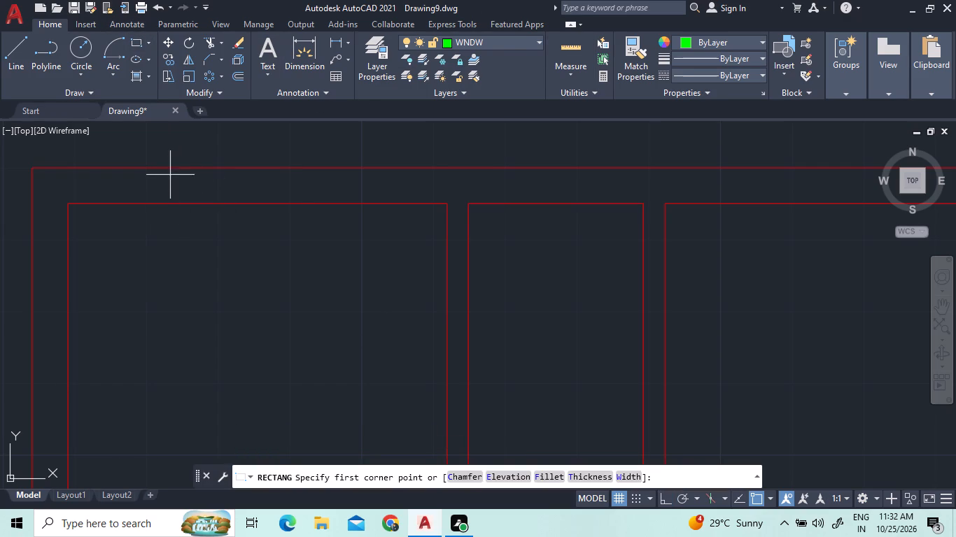
left_click(164, 168)
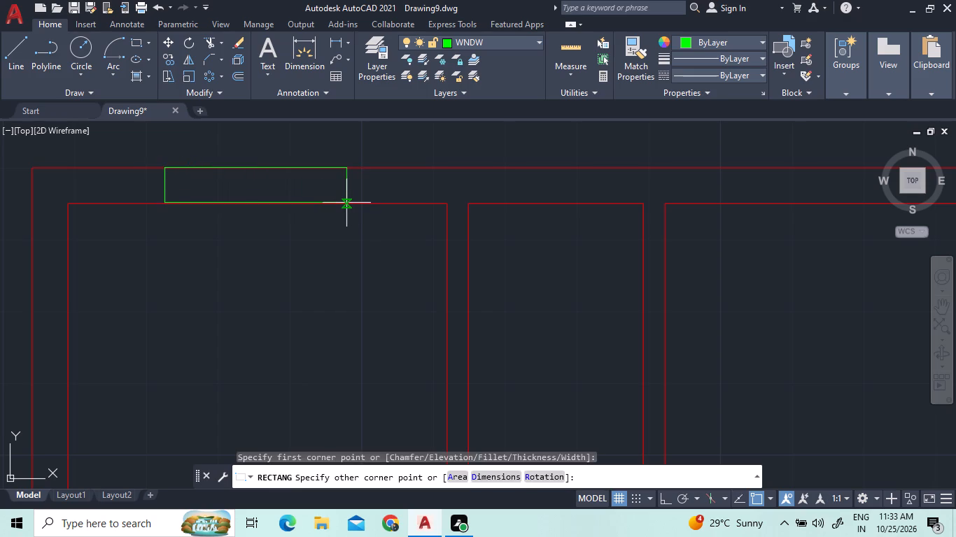
type("D")
key("space")
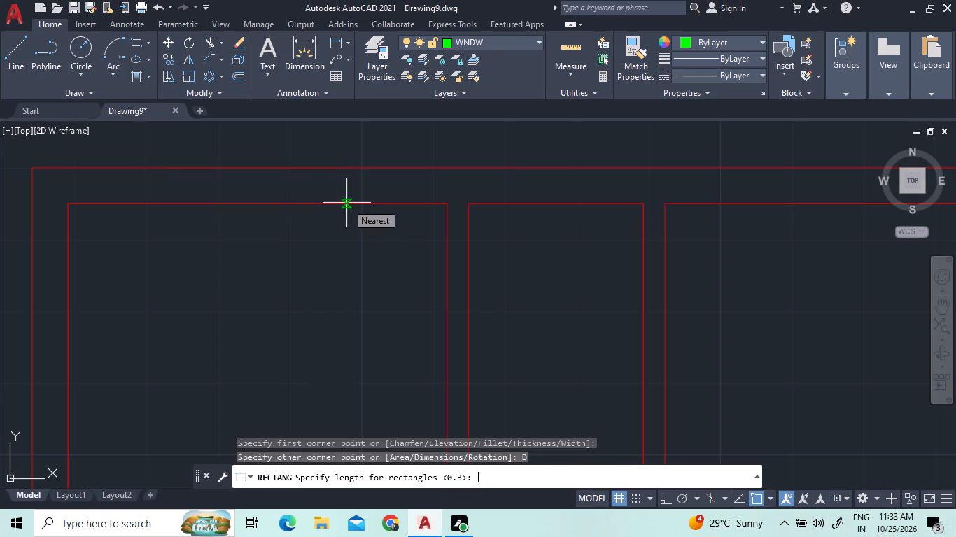
type("1.0")
key("Return")
type("0.25")
key("Return")
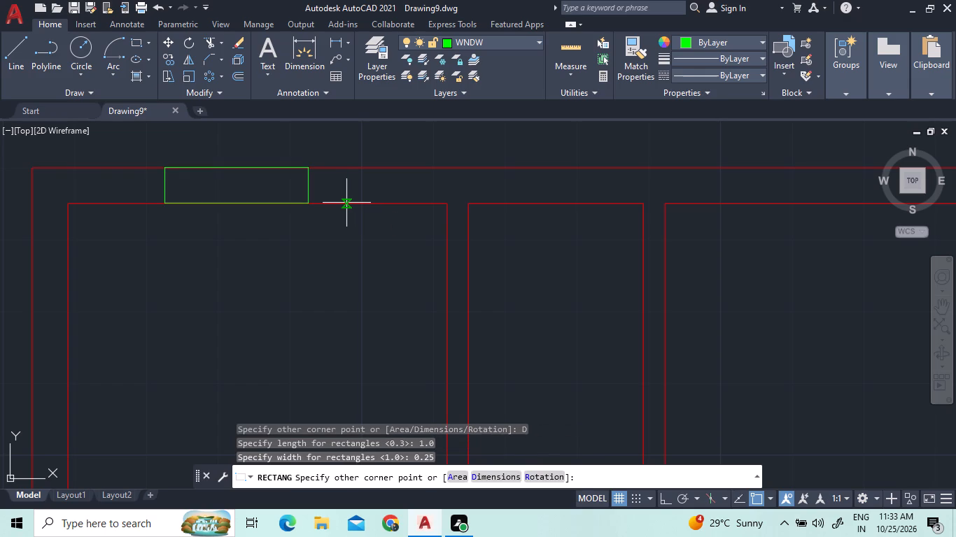
scroll(258, 194, "up", 3)
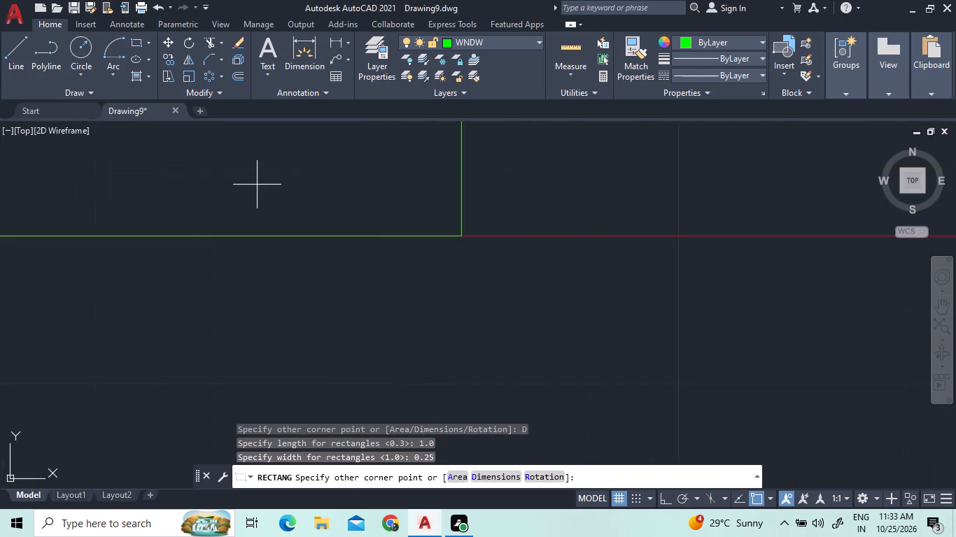
scroll(272, 217, "down", 2)
left_click(285, 214)
Draw a horizontal line through the middle of the window rectangle, joining the midpoints of its two short sides.
scroll(290, 225, "down", 3)
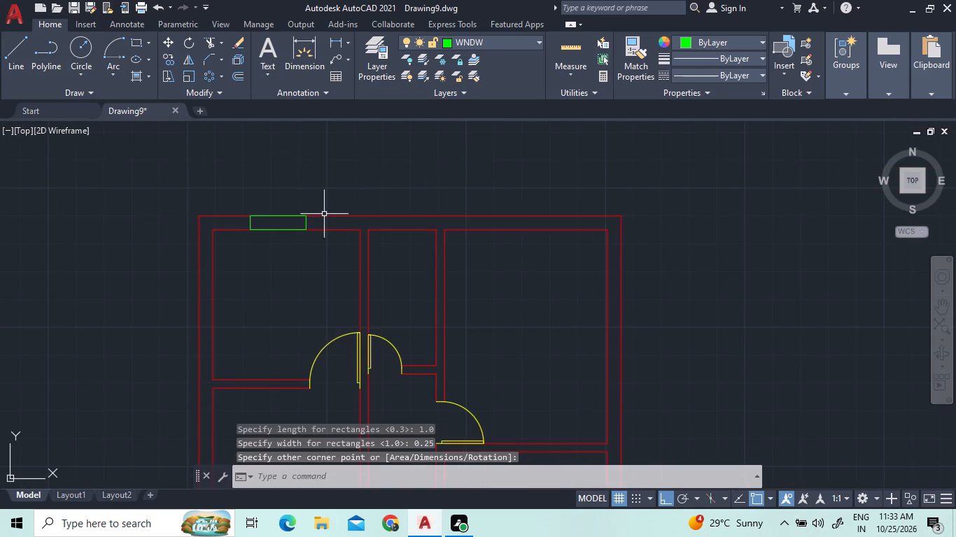
scroll(323, 213, "up", 2)
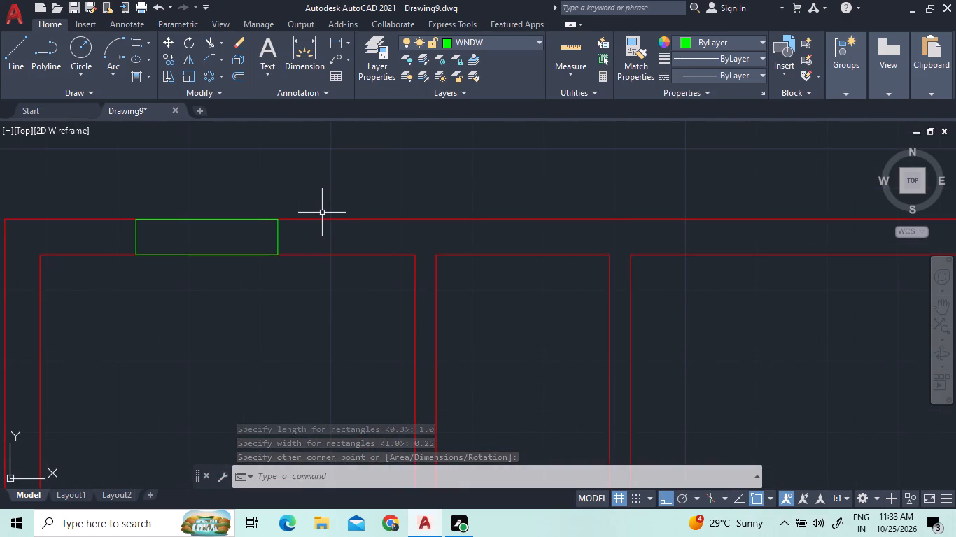
scroll(239, 174, "down", 1)
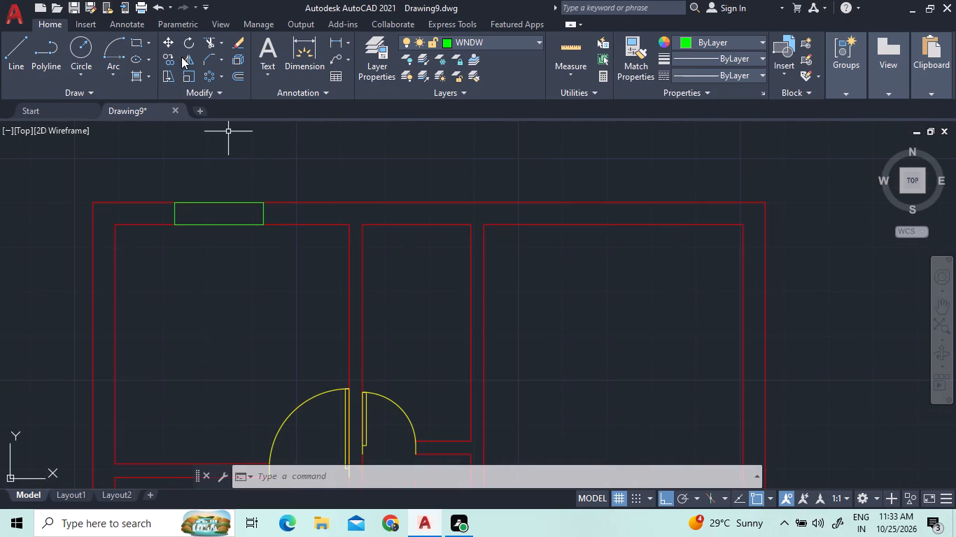
left_click(17, 64)
scroll(158, 203, "up", 3)
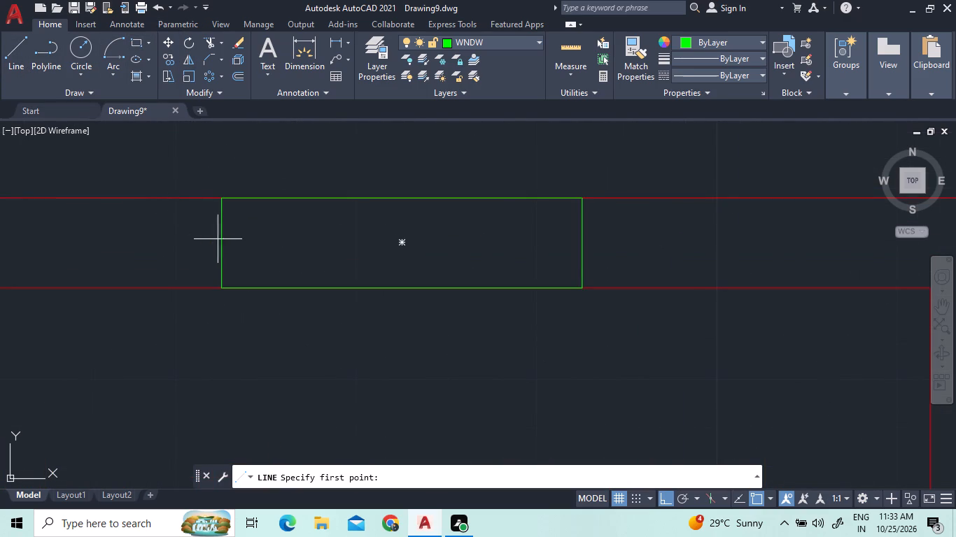
left_click(220, 242)
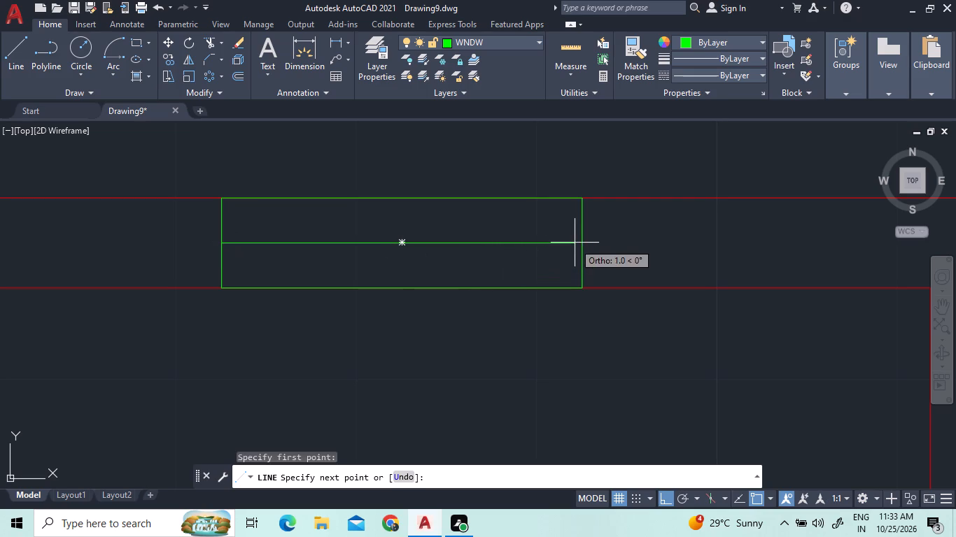
left_click(584, 245)
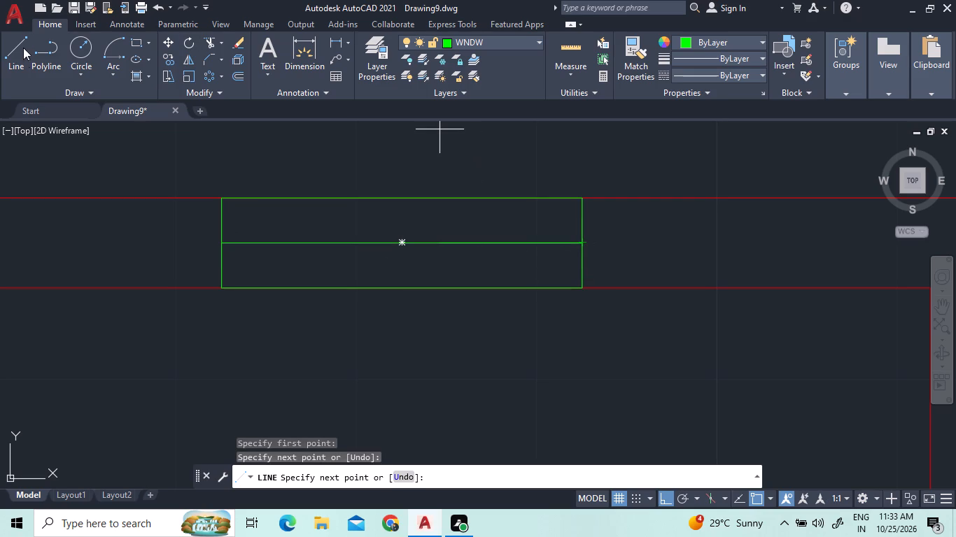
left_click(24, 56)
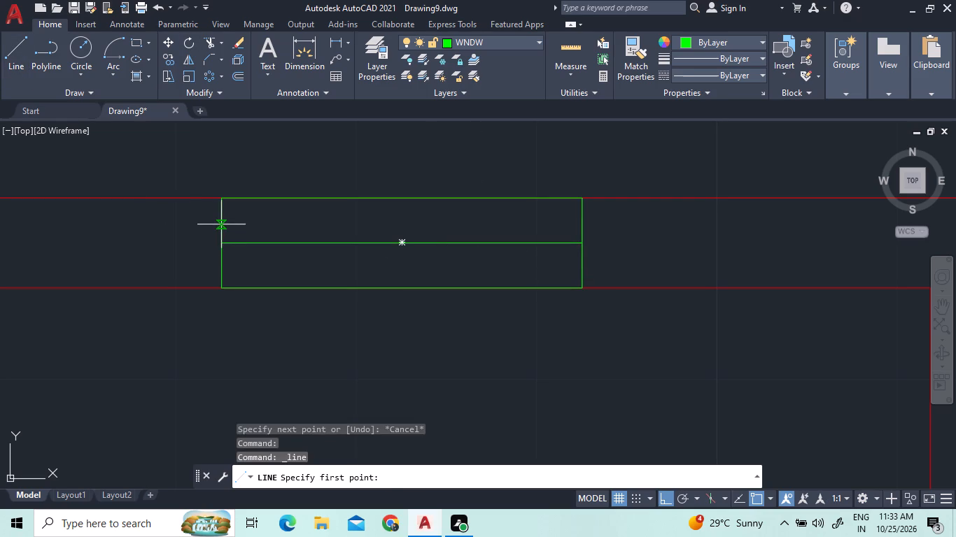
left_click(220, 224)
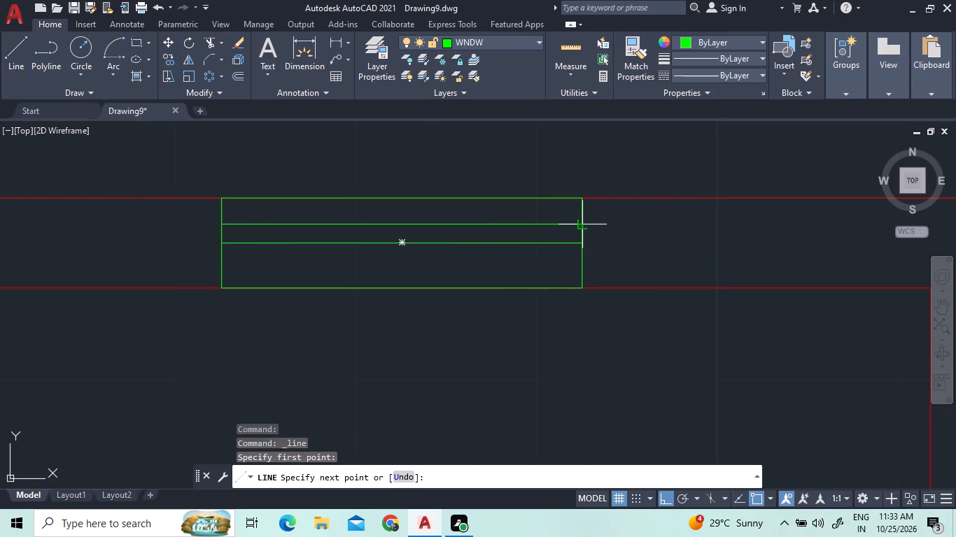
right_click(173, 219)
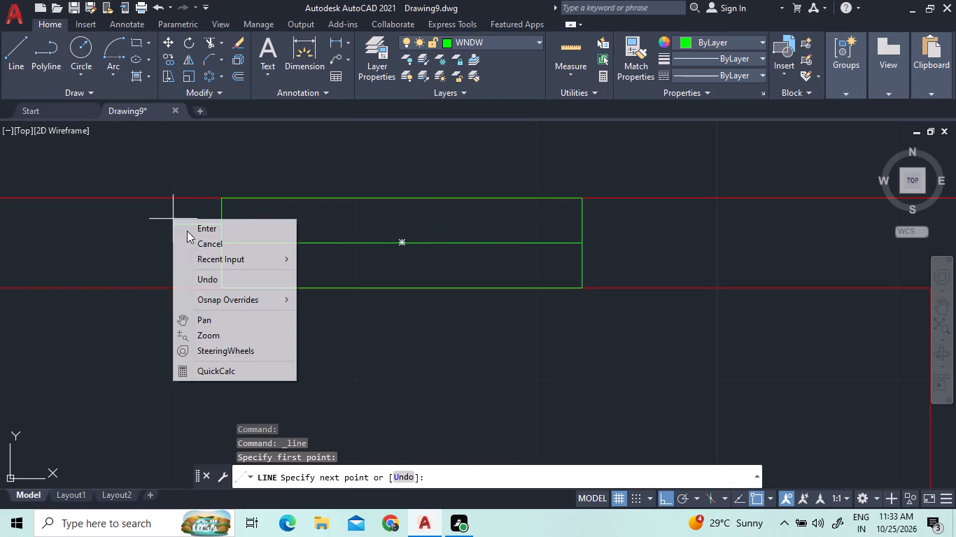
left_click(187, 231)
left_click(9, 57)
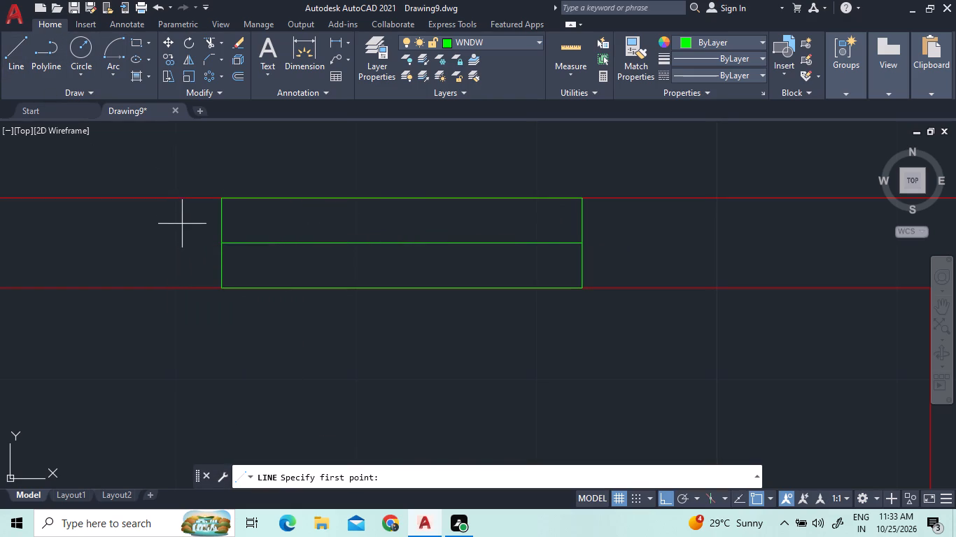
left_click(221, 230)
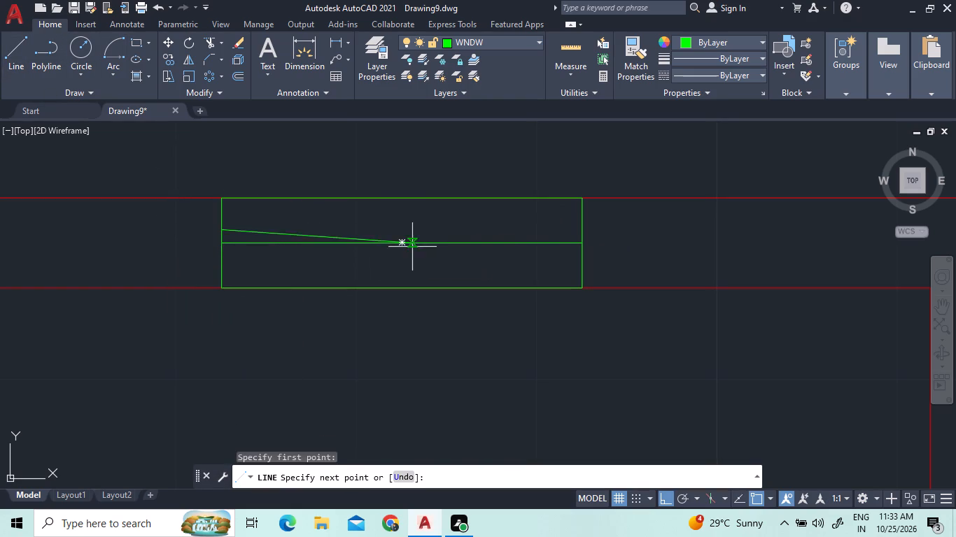
Draw a horizontal line just above the middle line of the top wall window, spanning between its two short sides.
left_click(15, 68)
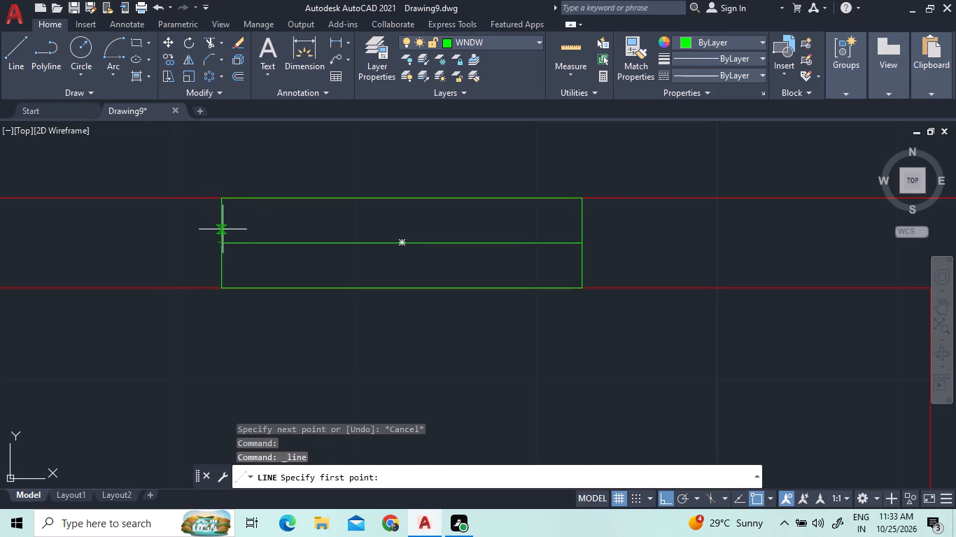
scroll(237, 238, "up", 3)
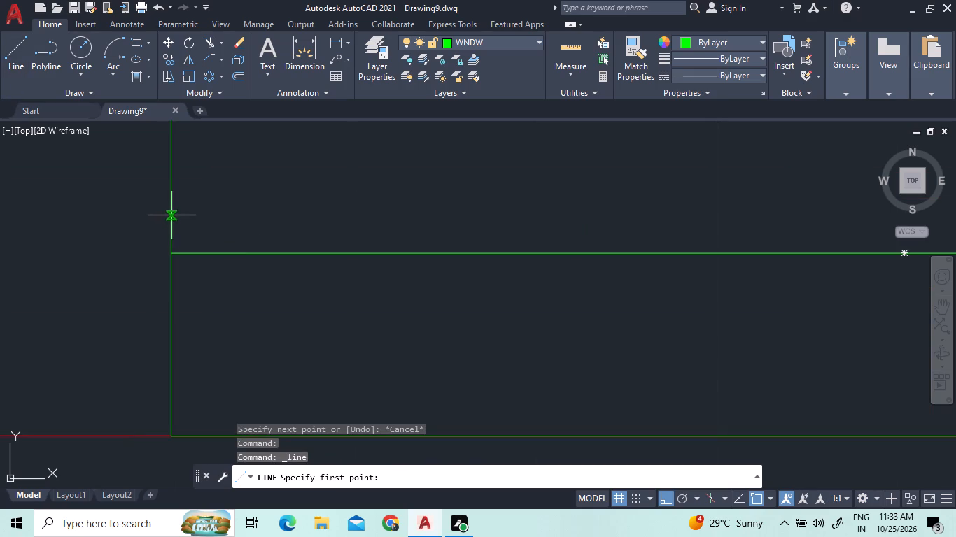
left_click_drag(171, 220, 179, 220)
scroll(434, 286, "down", 4)
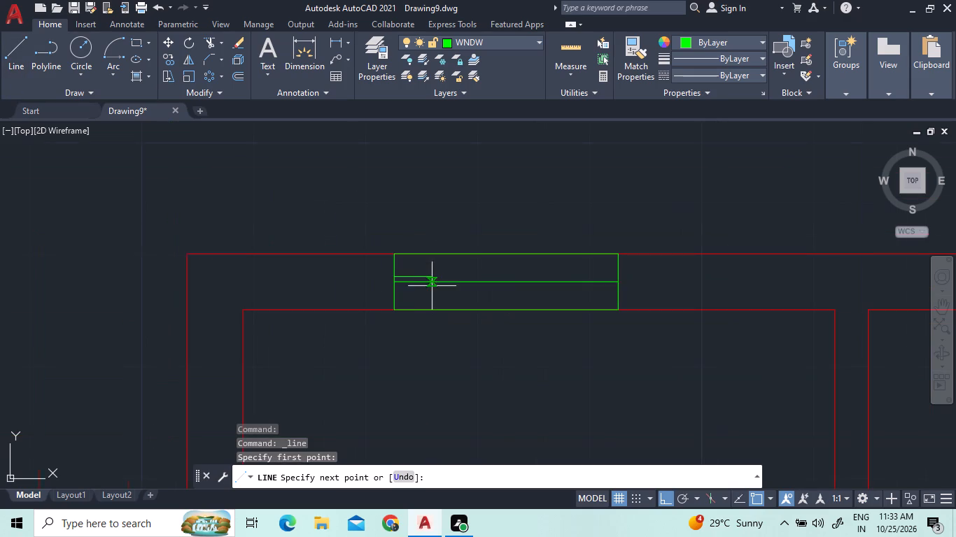
scroll(642, 280, "up", 3)
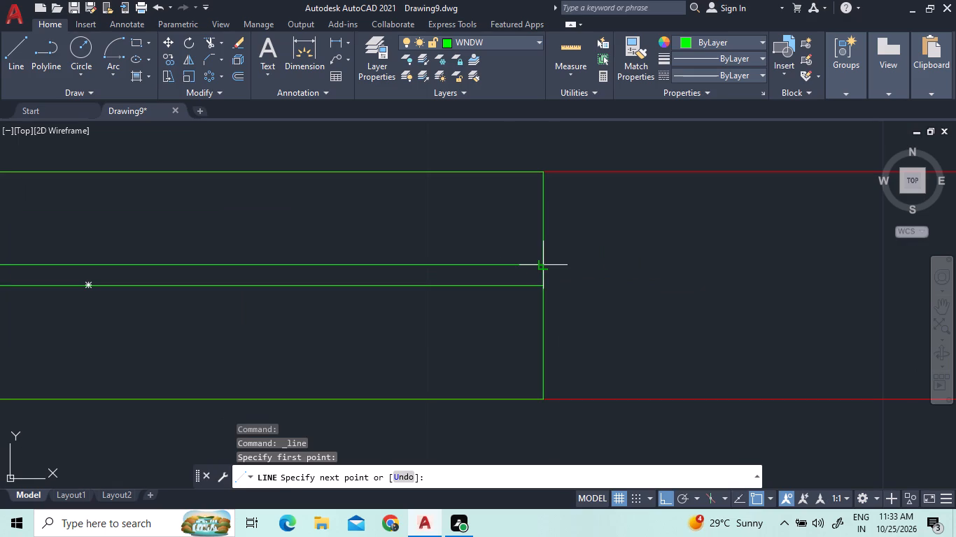
left_click(544, 264)
Draw a horizontal line just below the middle line of the top wall window, spanning between its two short sides.
left_click(21, 52)
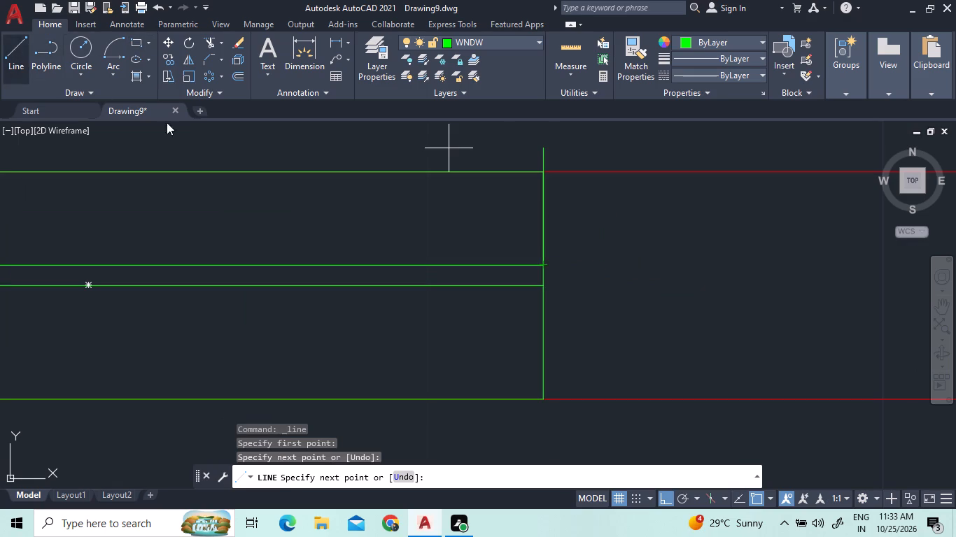
left_click(29, 50)
left_click(24, 49)
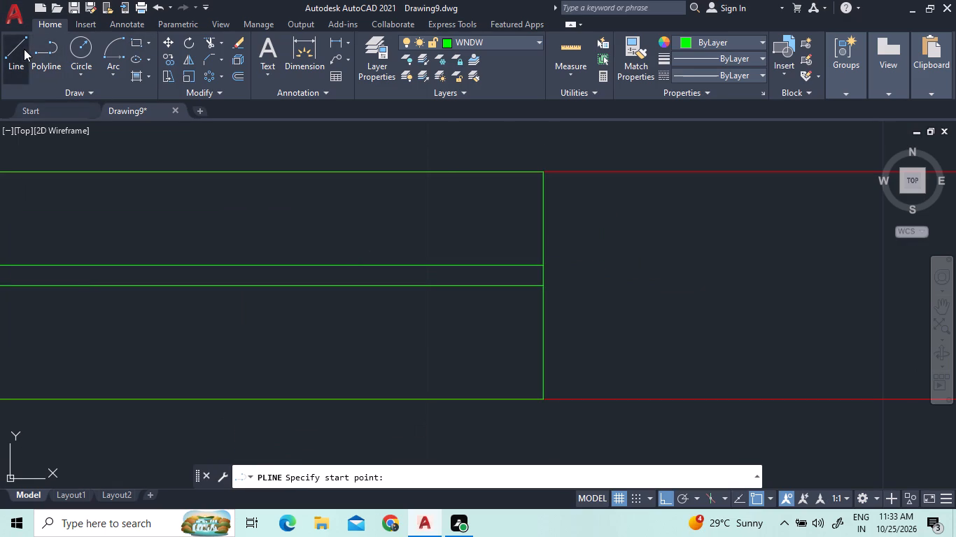
scroll(255, 235, "down", 3)
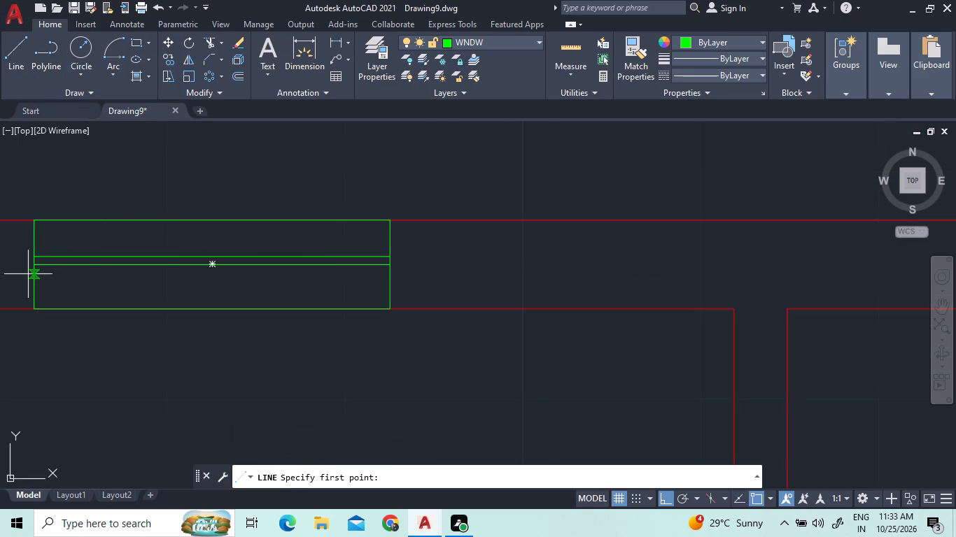
scroll(28, 274, "up", 3)
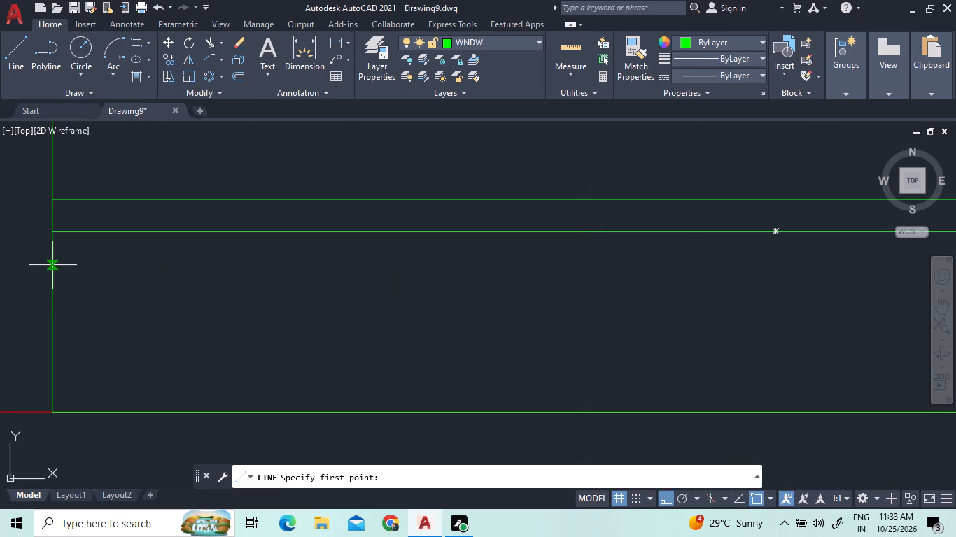
left_click_drag(51, 264, 59, 263)
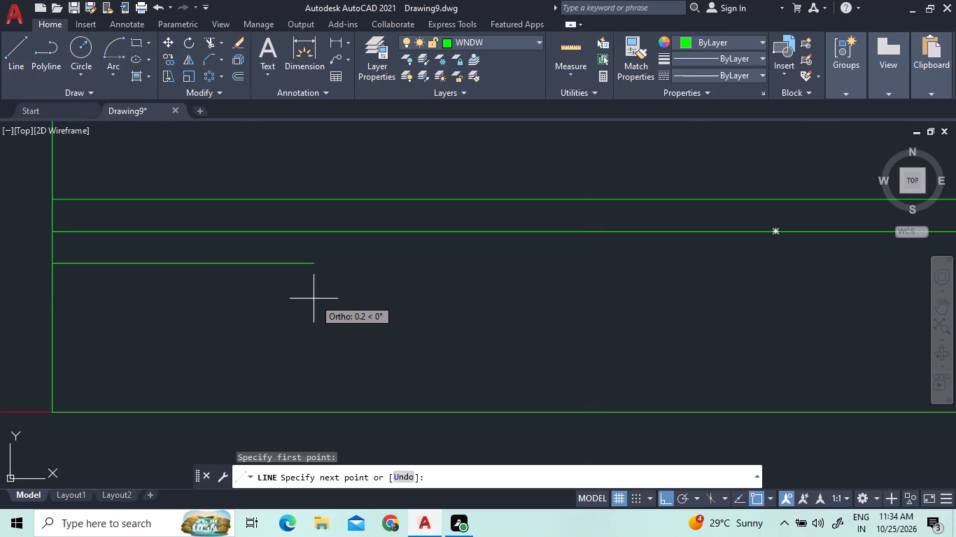
scroll(313, 299, "down", 4)
scroll(507, 297, "up", 4)
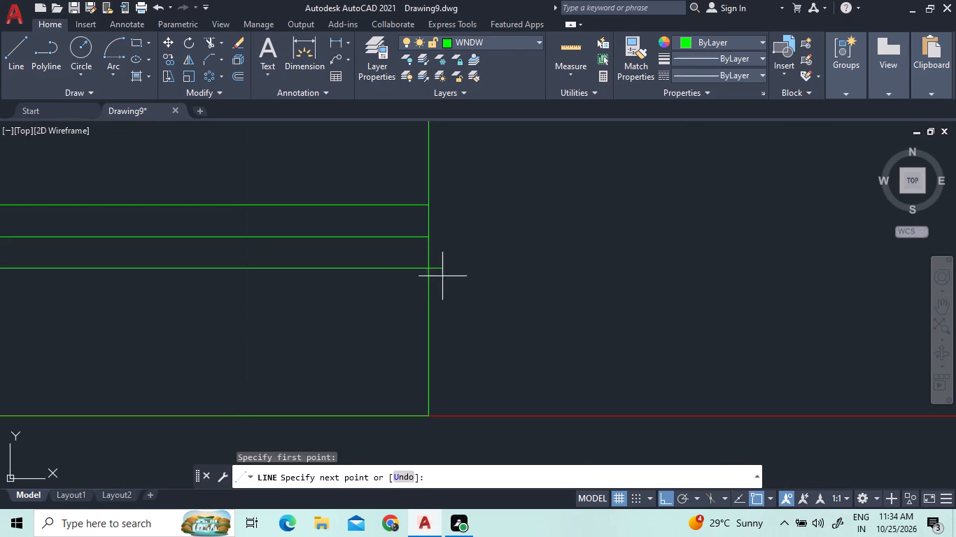
left_click(427, 266)
right_click(477, 271)
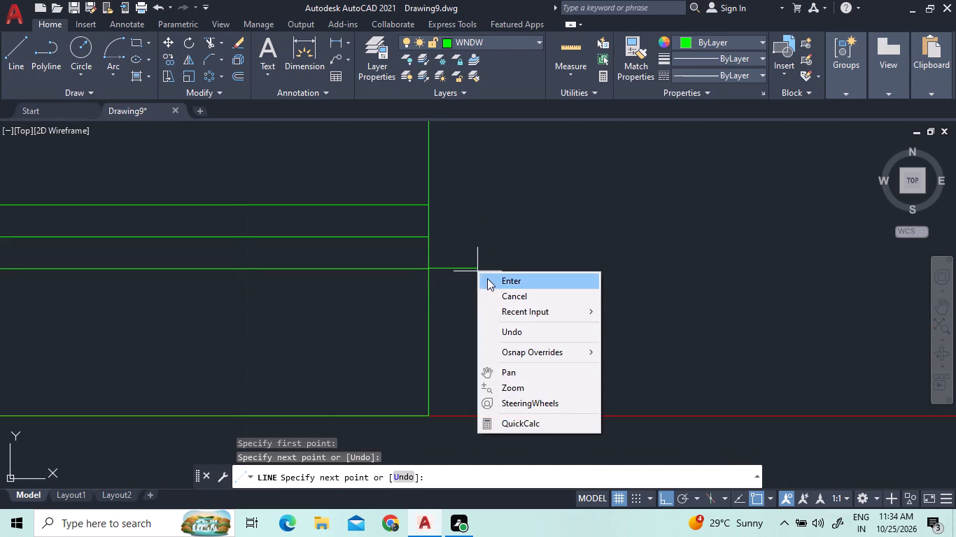
left_click(487, 278)
Draw a window rectangle of length 0.25 and width 1.0 within the left outer wall of the upper left room.
scroll(488, 278, "down", 7)
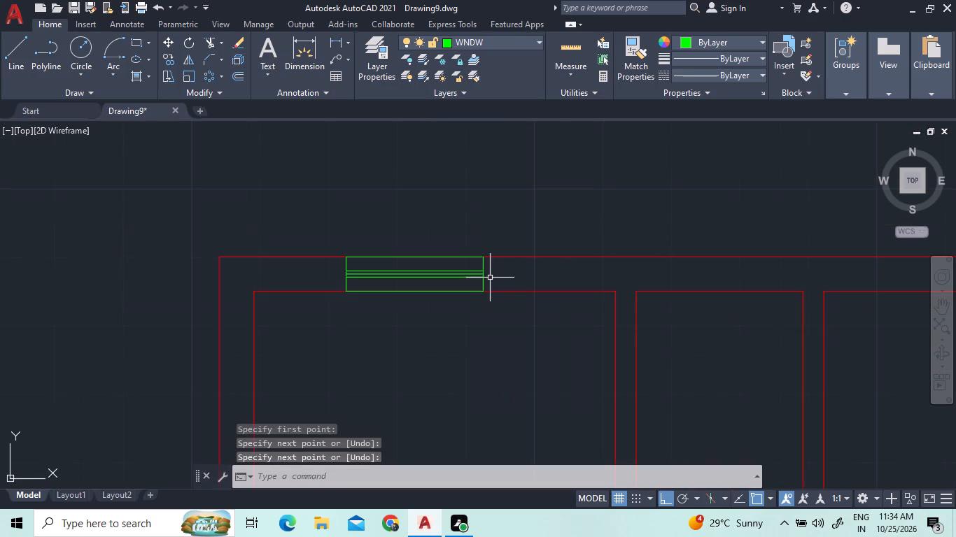
middle_click_drag(547, 141, 282, 118)
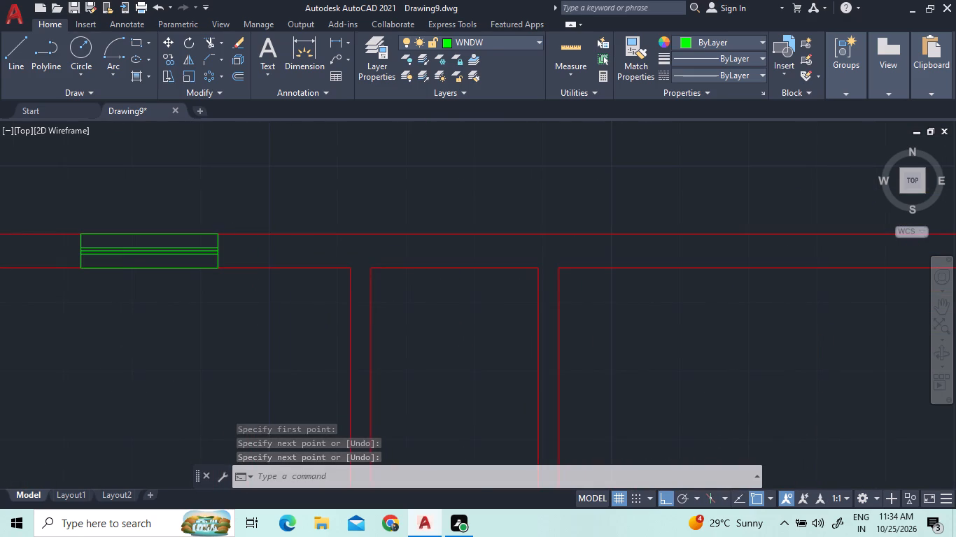
scroll(287, 123, "down", 1)
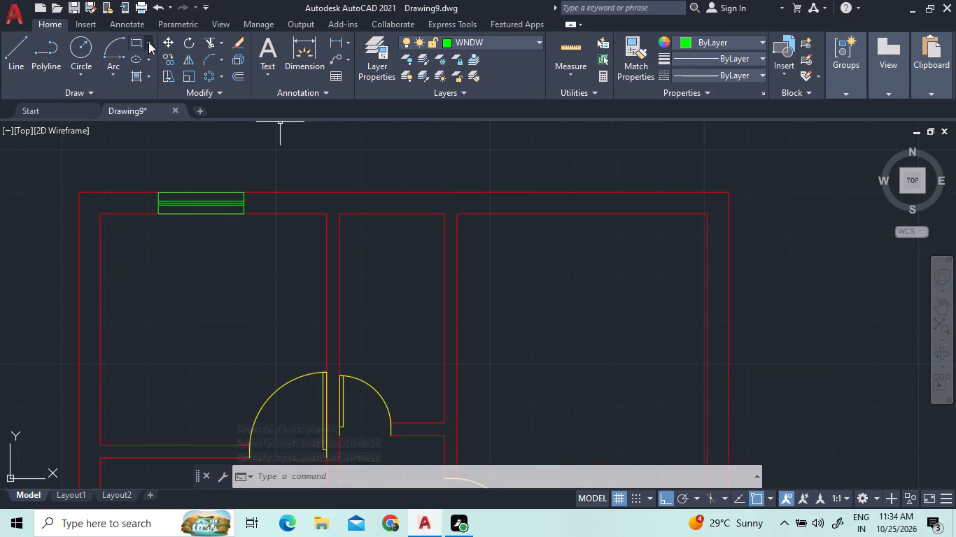
left_click(139, 42)
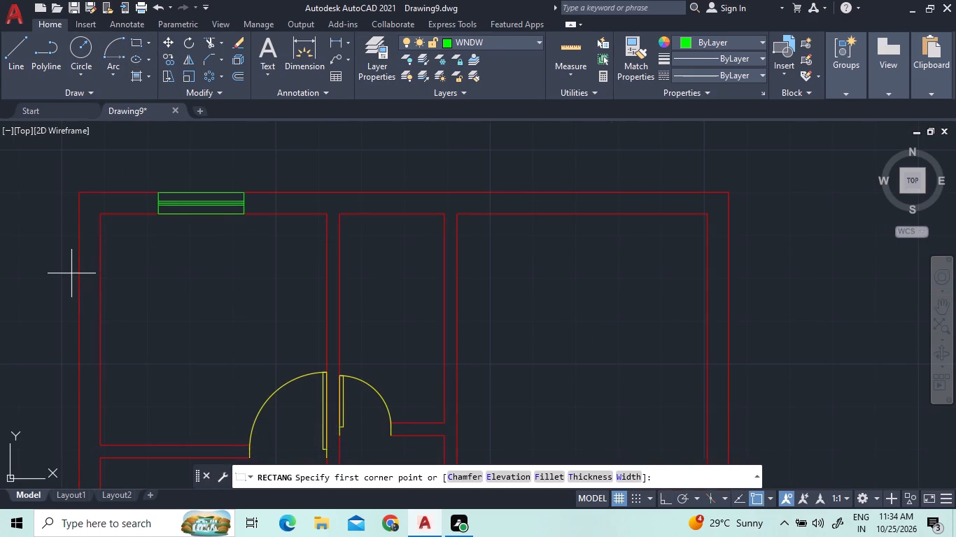
left_click(79, 252)
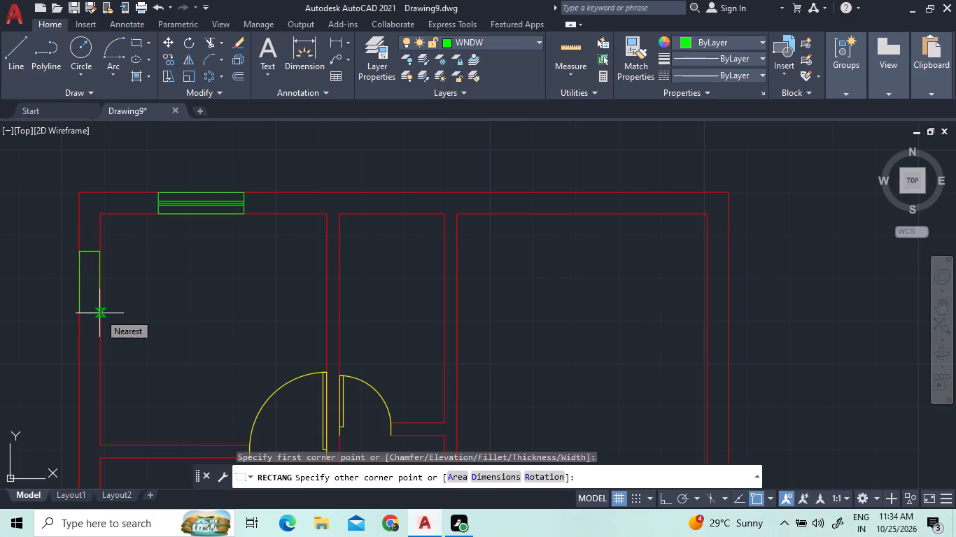
key("d")
key("space")
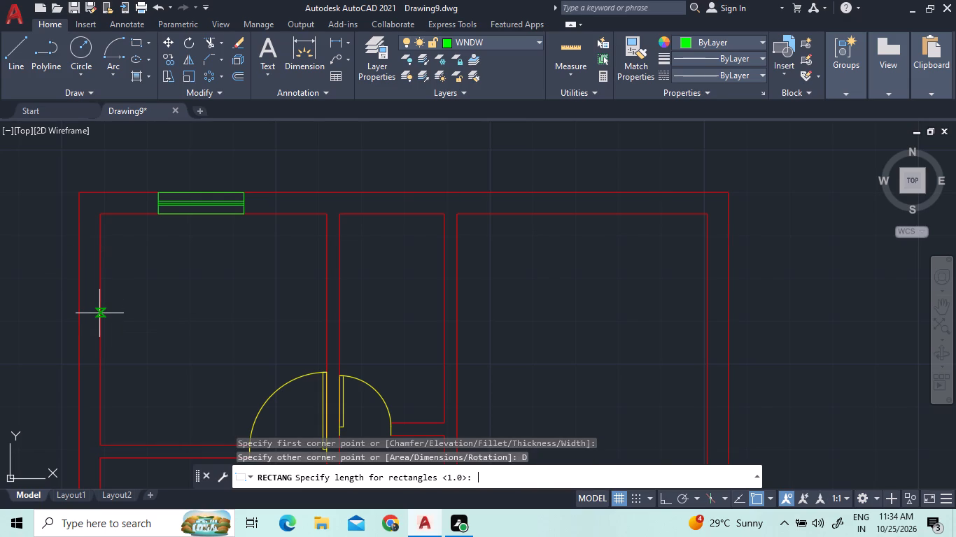
type("1.0")
key("BackSpace")
key("BackSpace")
key("BackSpace")
type("0.25")
key("Return")
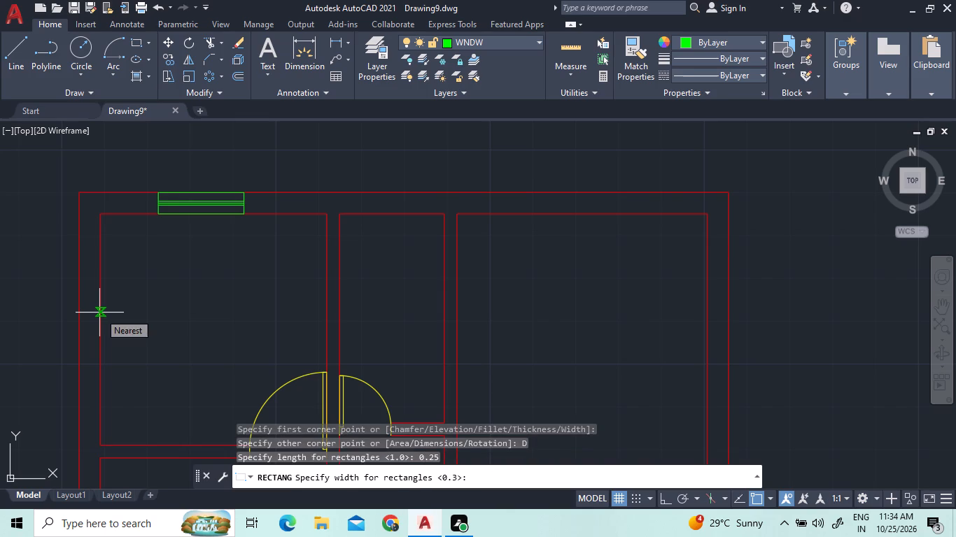
type("1.0")
key("Return")
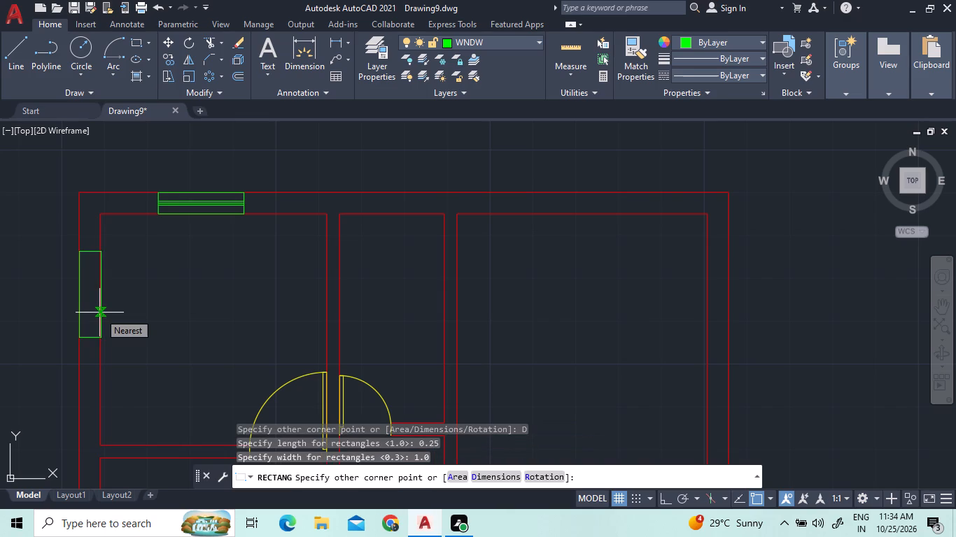
left_click(122, 363)
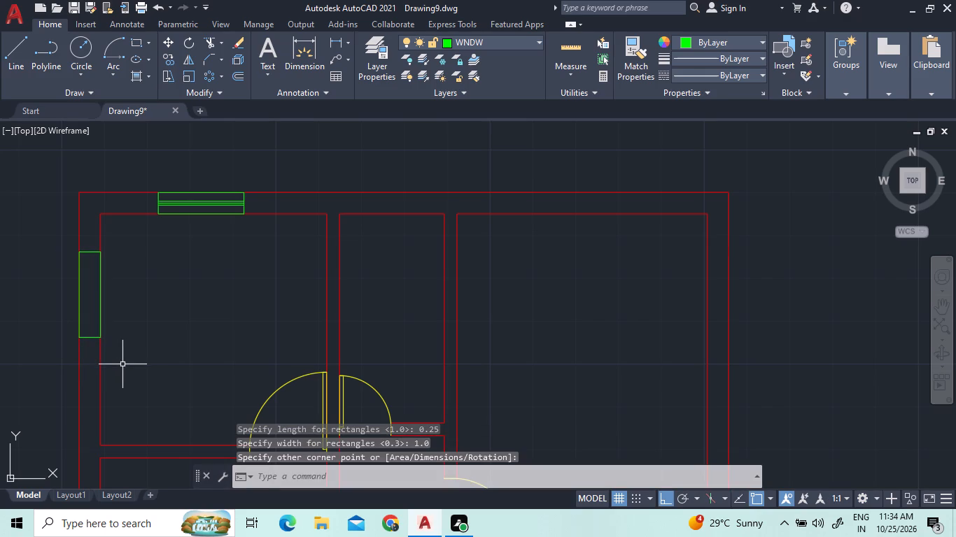
Draw a vertical line through the middle of the left wall window, joining the midpoints of its short sides.
left_click(20, 73)
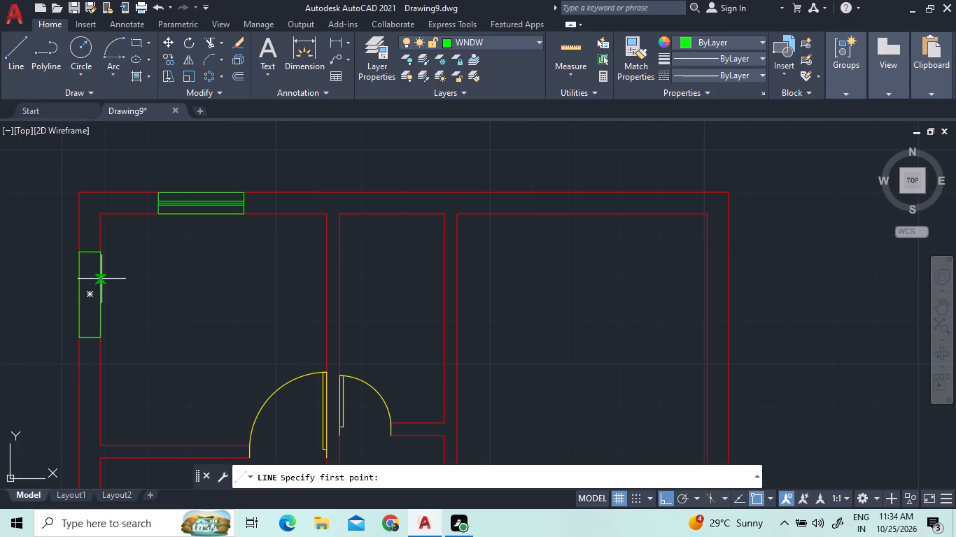
scroll(85, 257, "up", 3)
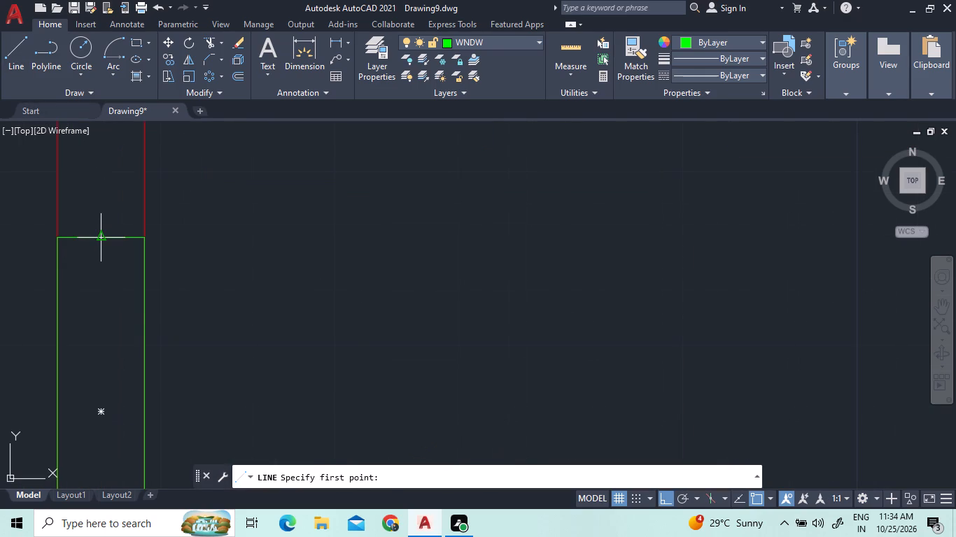
left_click(102, 236)
scroll(97, 331, "down", 3)
scroll(97, 383, "up", 3)
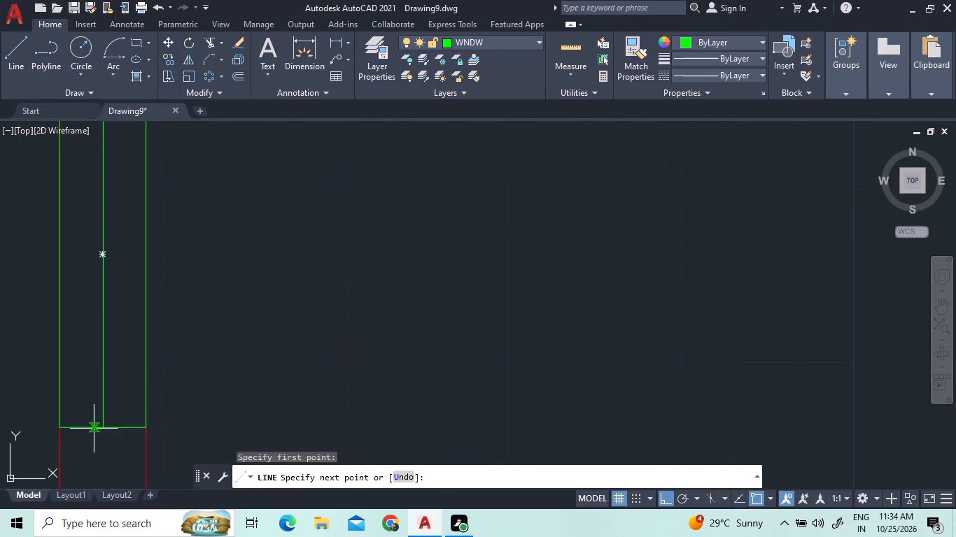
left_click(99, 424)
right_click(120, 387)
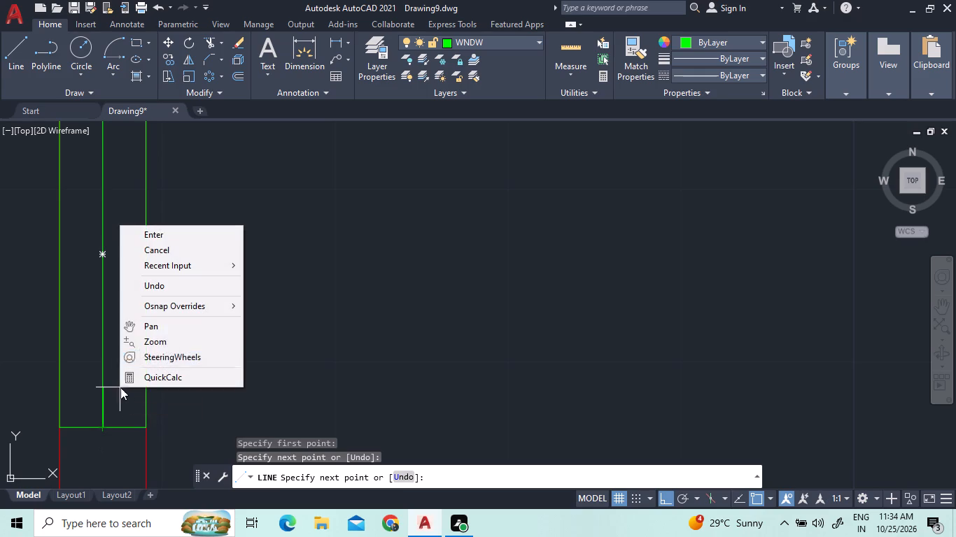
left_click(171, 236)
Draw a full-height vertical line in the left wall window, slightly to the outer side of its middle line.
scroll(204, 294, "down", 3)
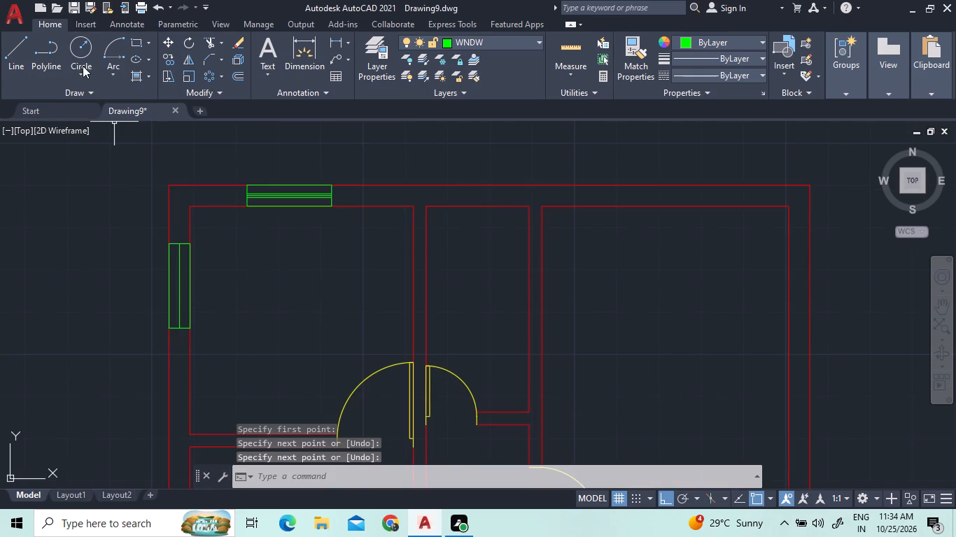
left_click(22, 59)
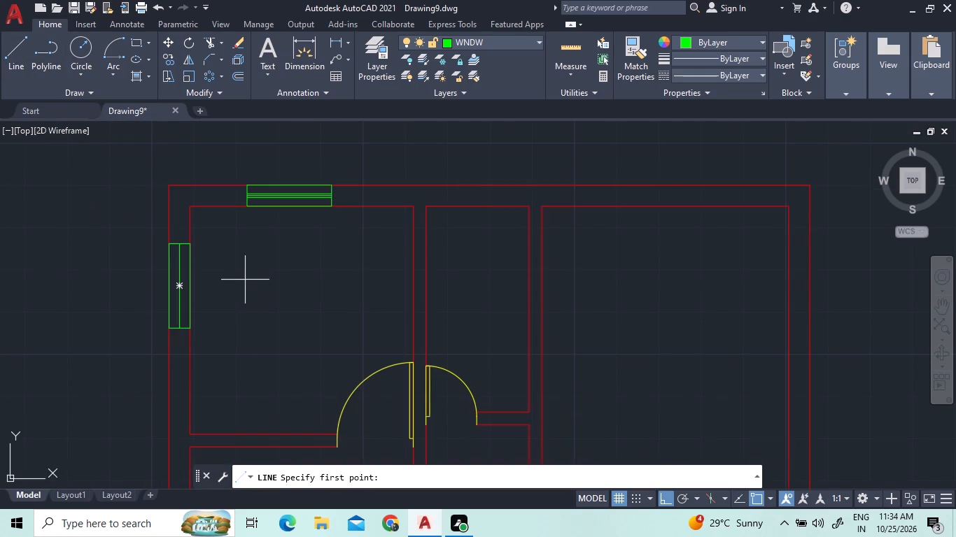
scroll(174, 263, "up", 3)
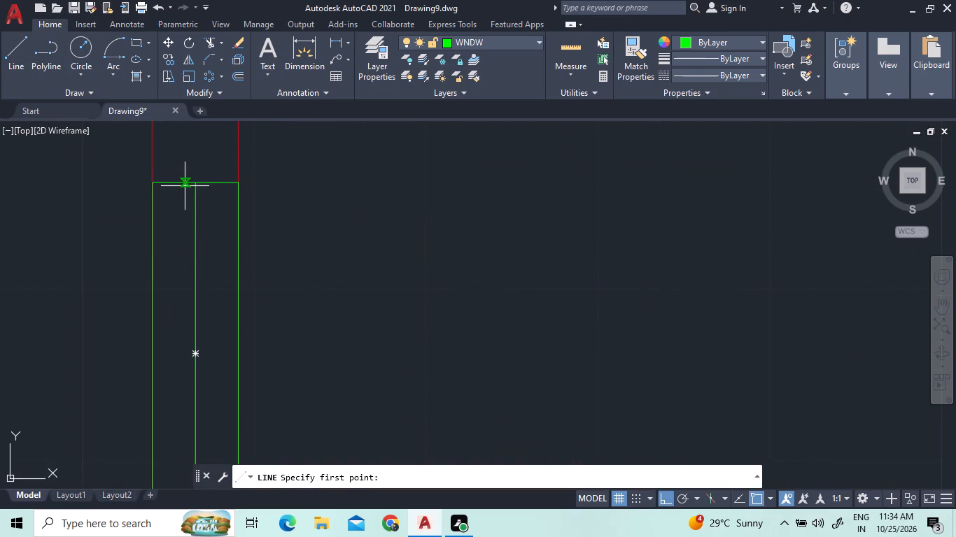
left_click(179, 183)
scroll(172, 286, "down", 3)
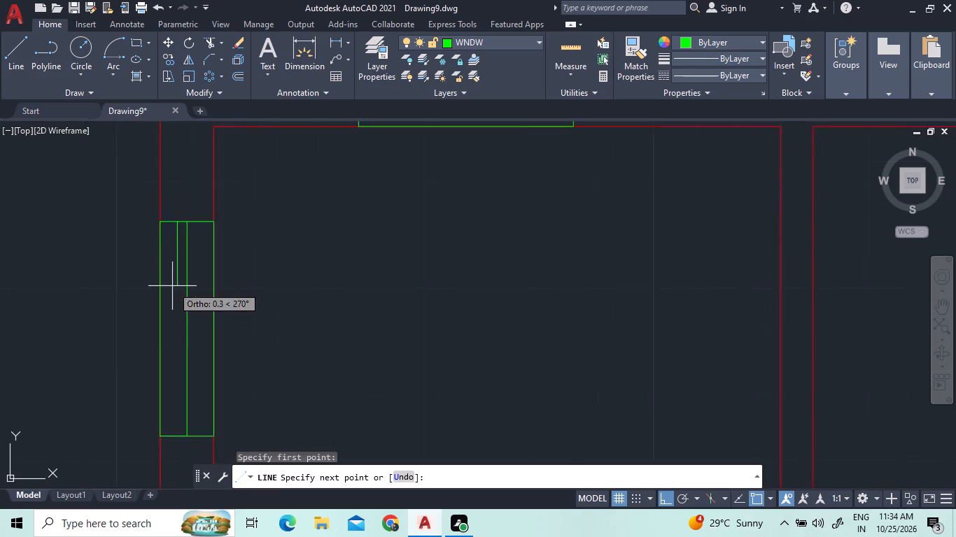
scroll(171, 355, "up", 6)
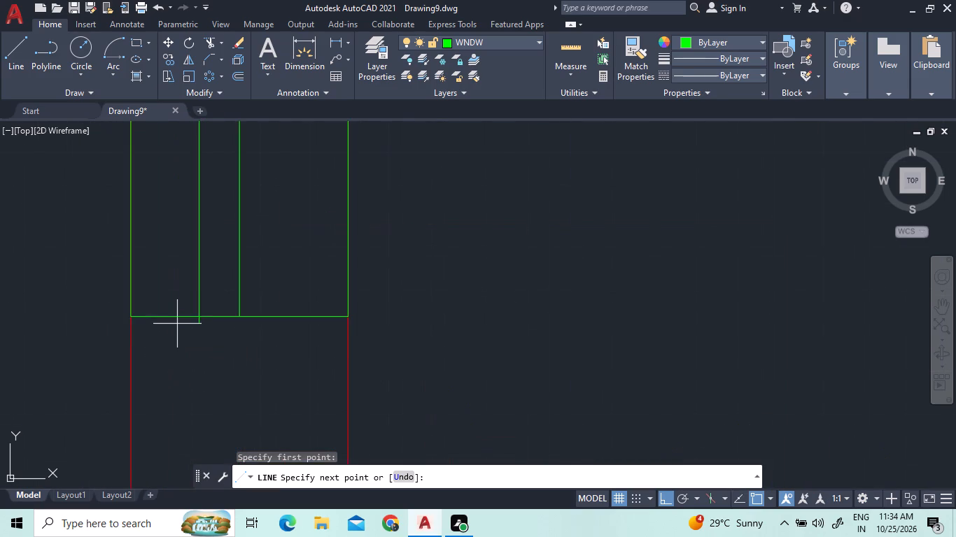
left_click(213, 312)
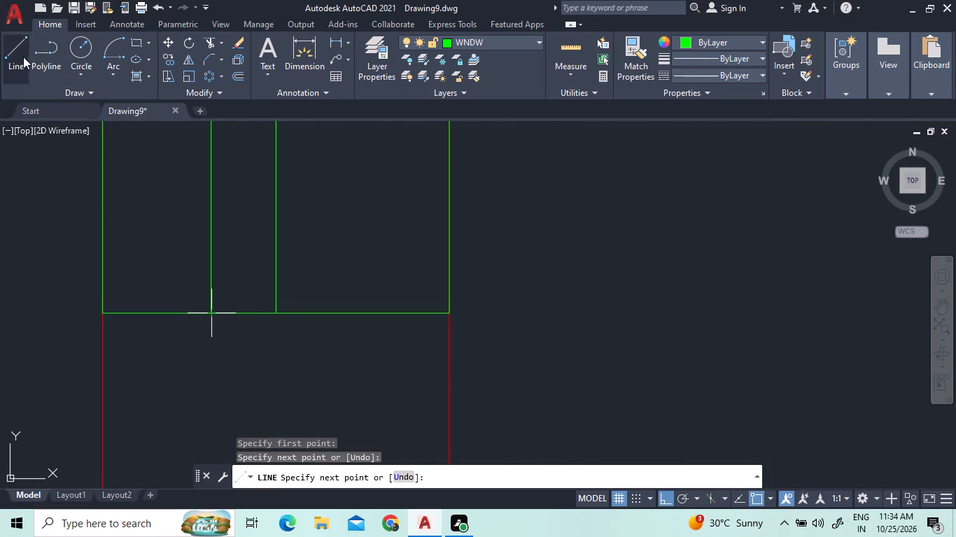
Draw a full-height vertical line in the left wall window, slightly to the inner side of its middle line.
left_click(23, 57)
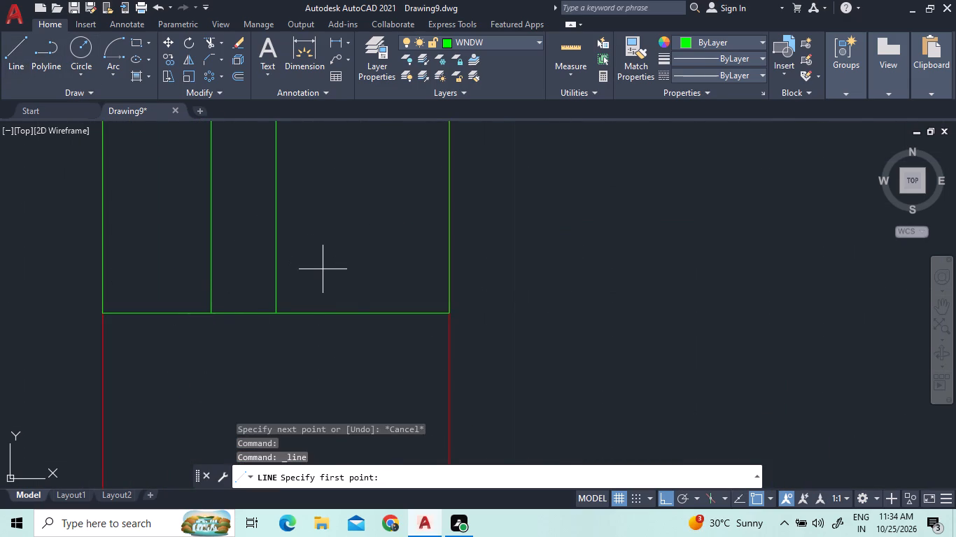
left_click(341, 313)
scroll(350, 258, "down", 5)
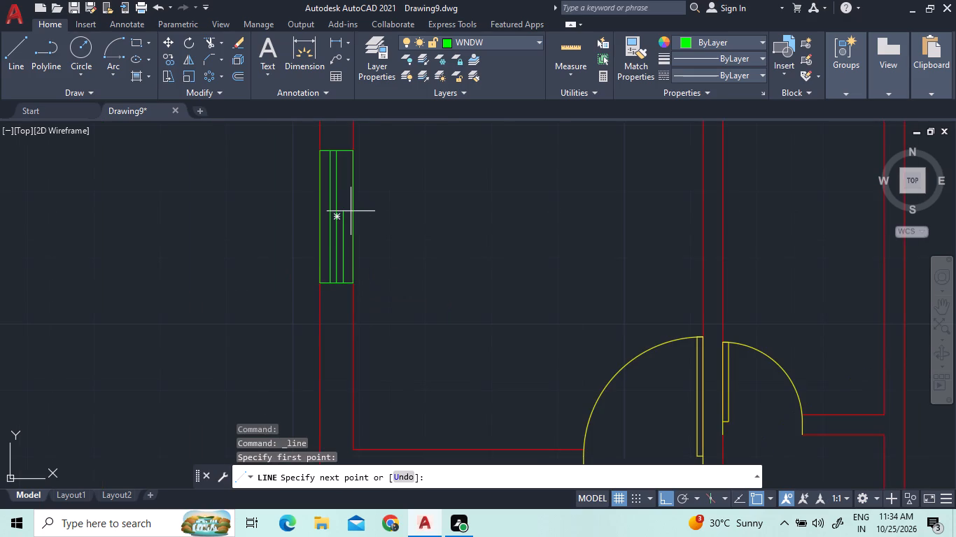
scroll(353, 127, "up", 2)
scroll(324, 195, "up", 3)
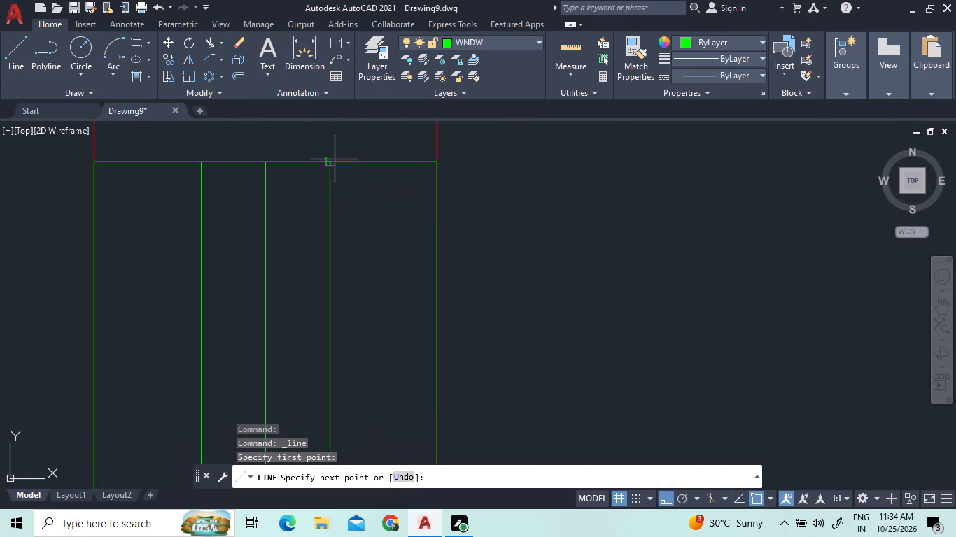
left_click(327, 160)
right_click(343, 222)
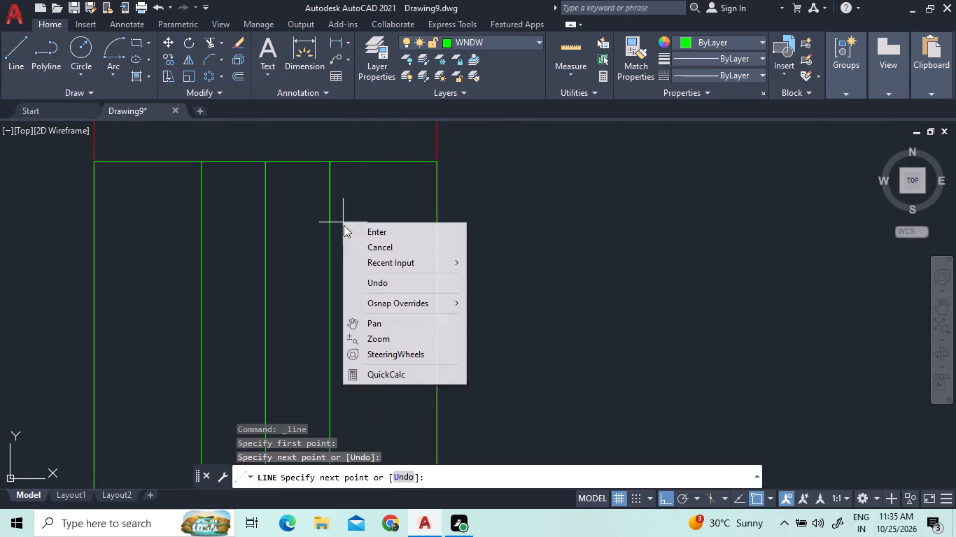
left_click(359, 238)
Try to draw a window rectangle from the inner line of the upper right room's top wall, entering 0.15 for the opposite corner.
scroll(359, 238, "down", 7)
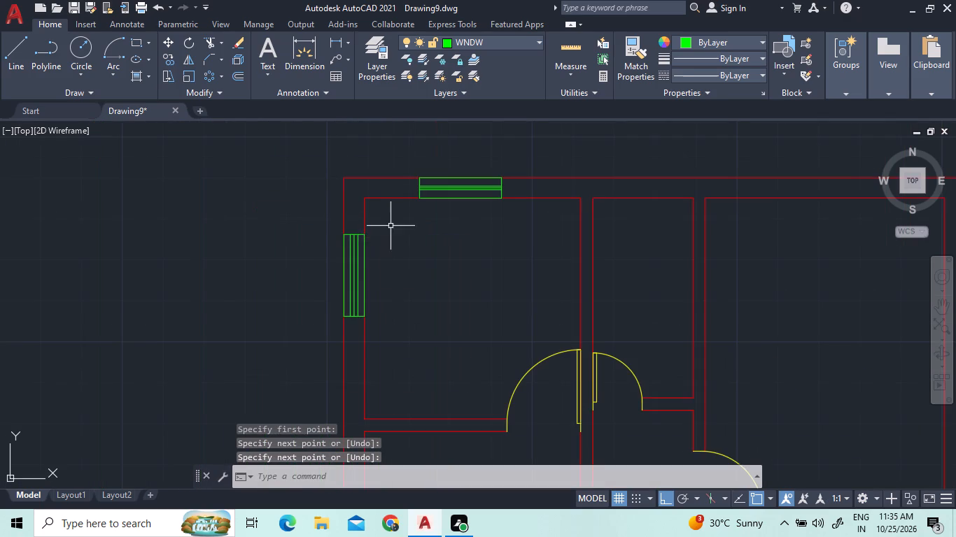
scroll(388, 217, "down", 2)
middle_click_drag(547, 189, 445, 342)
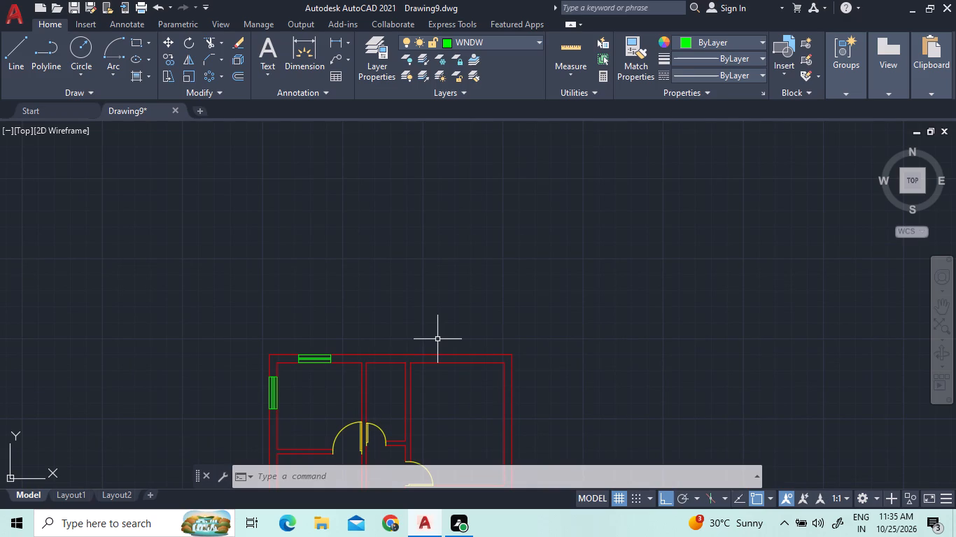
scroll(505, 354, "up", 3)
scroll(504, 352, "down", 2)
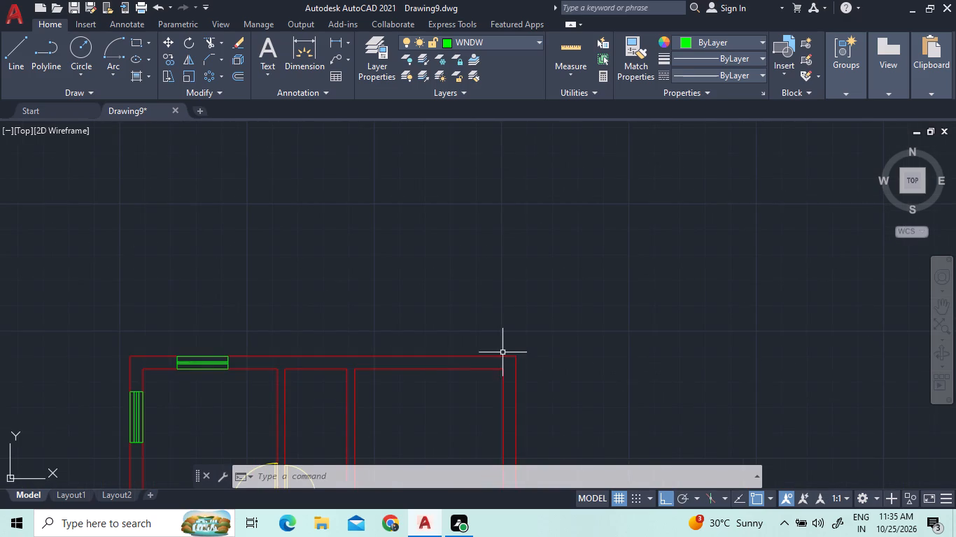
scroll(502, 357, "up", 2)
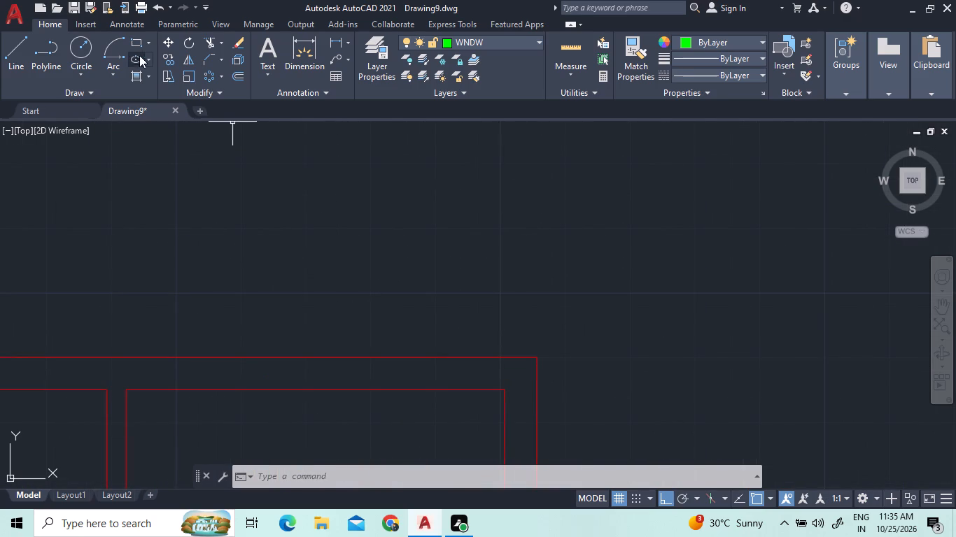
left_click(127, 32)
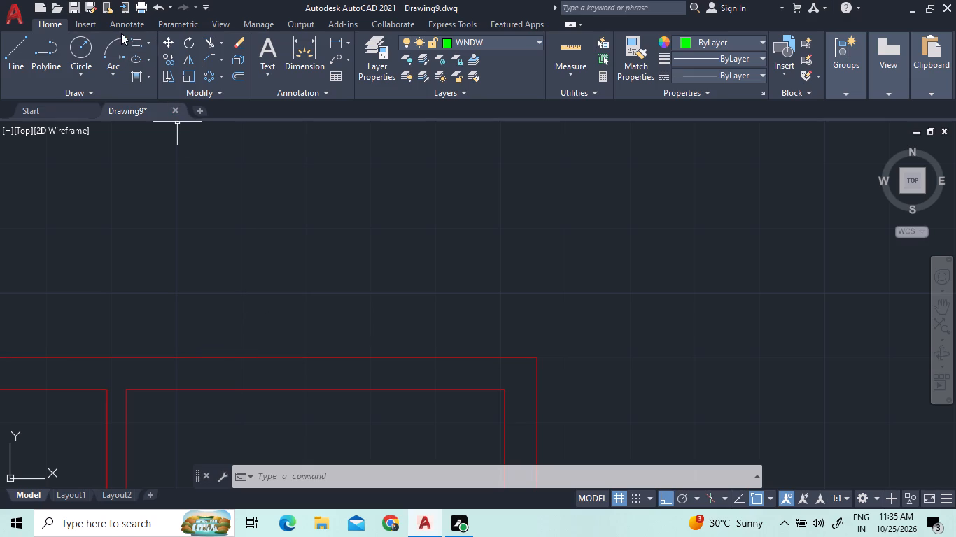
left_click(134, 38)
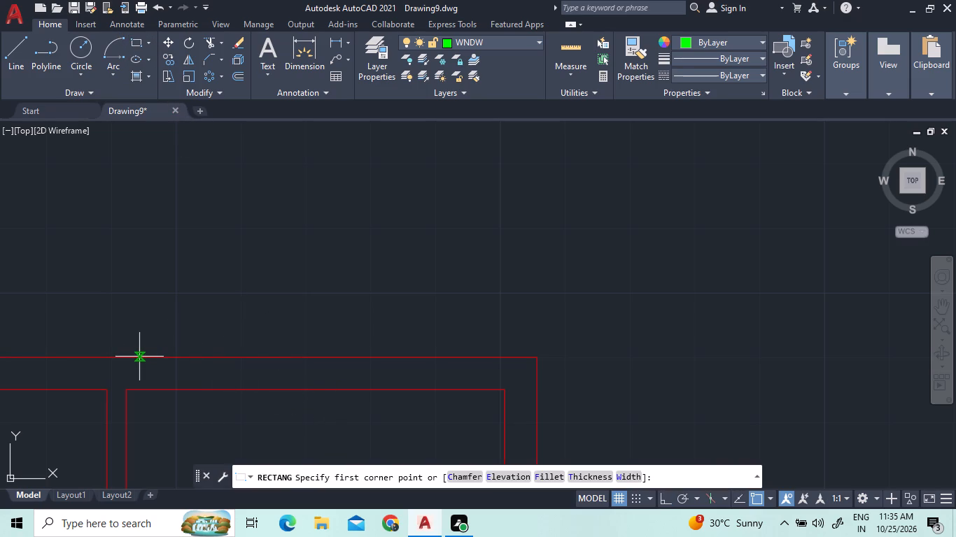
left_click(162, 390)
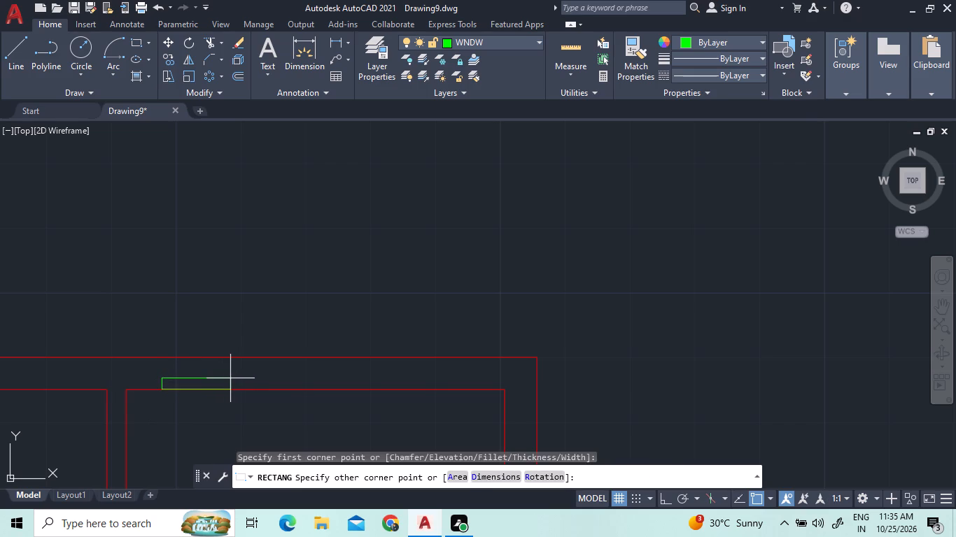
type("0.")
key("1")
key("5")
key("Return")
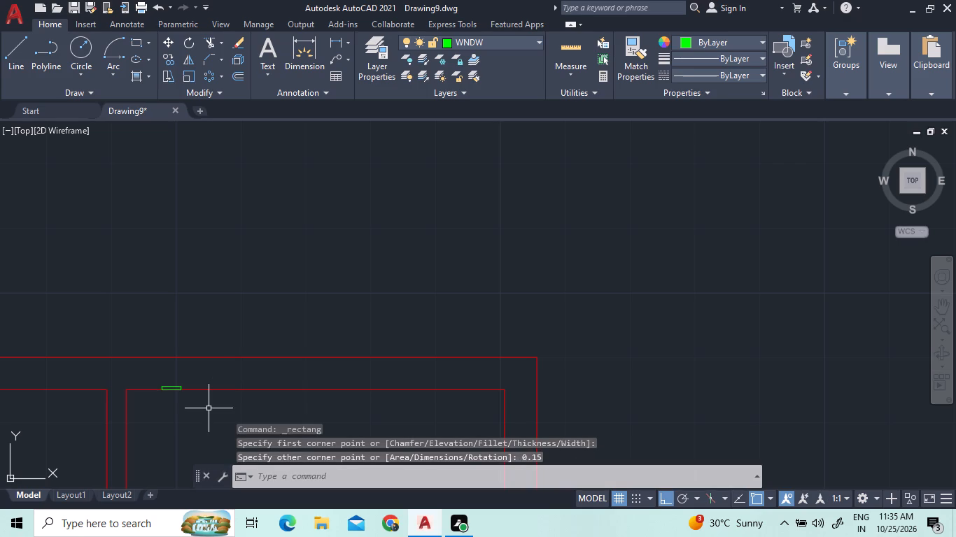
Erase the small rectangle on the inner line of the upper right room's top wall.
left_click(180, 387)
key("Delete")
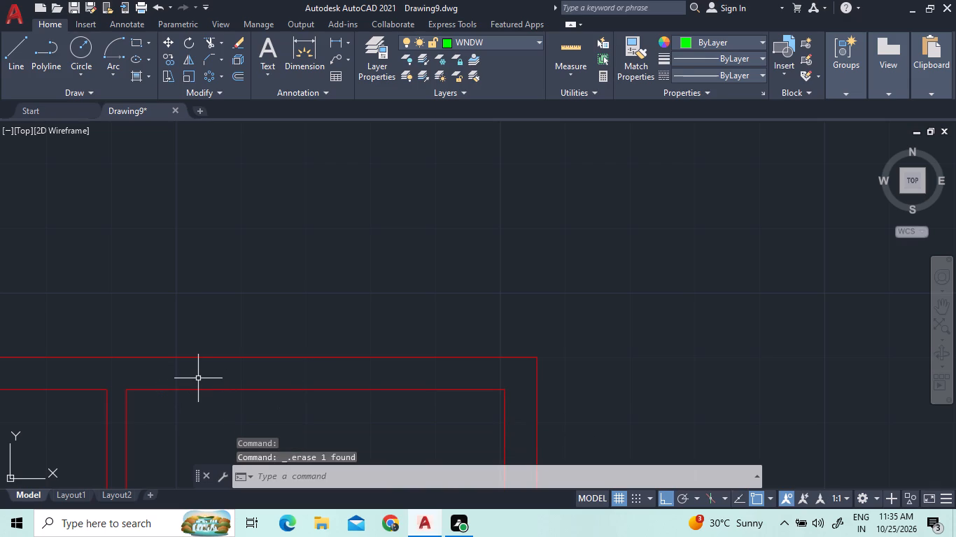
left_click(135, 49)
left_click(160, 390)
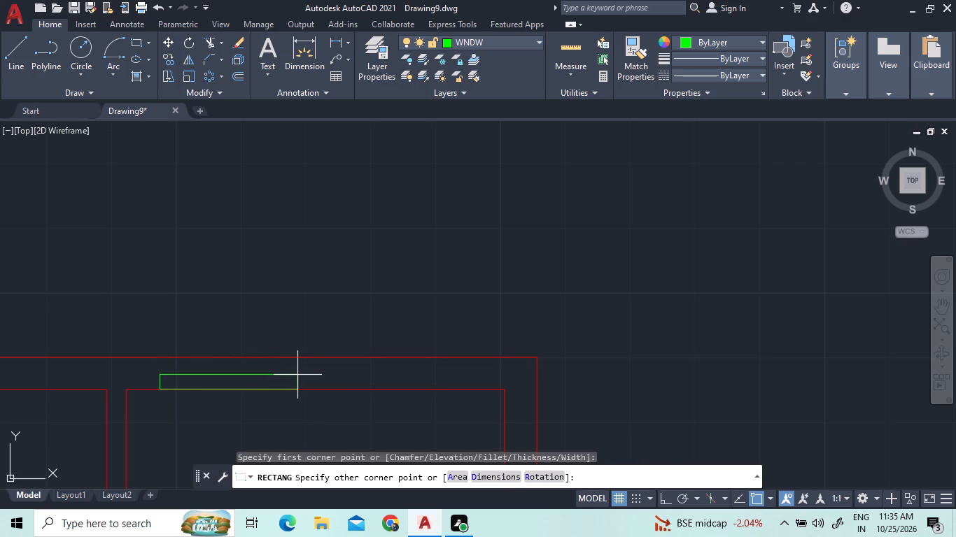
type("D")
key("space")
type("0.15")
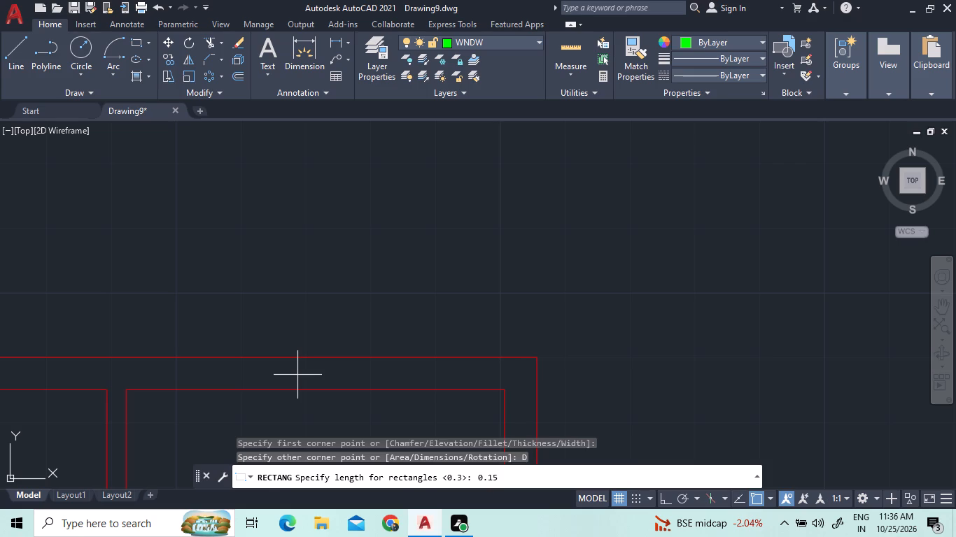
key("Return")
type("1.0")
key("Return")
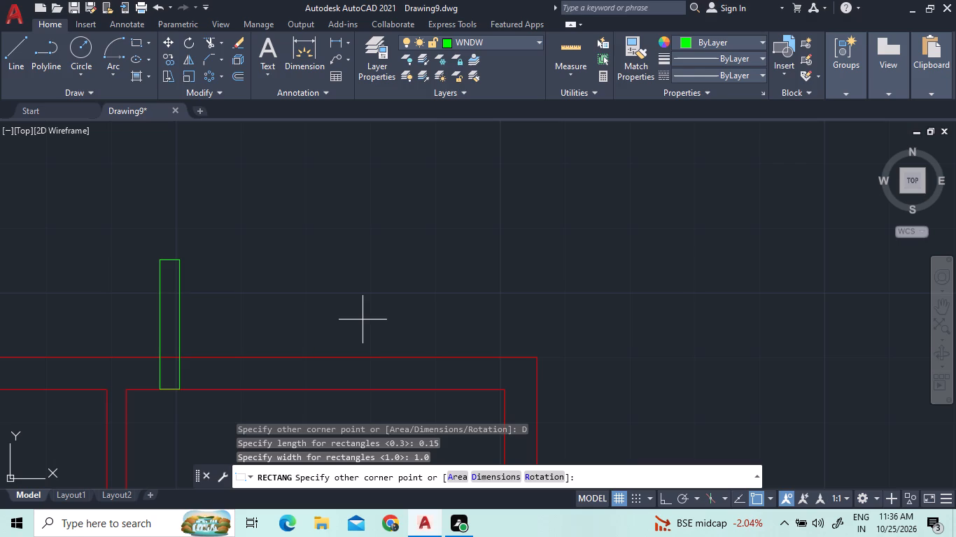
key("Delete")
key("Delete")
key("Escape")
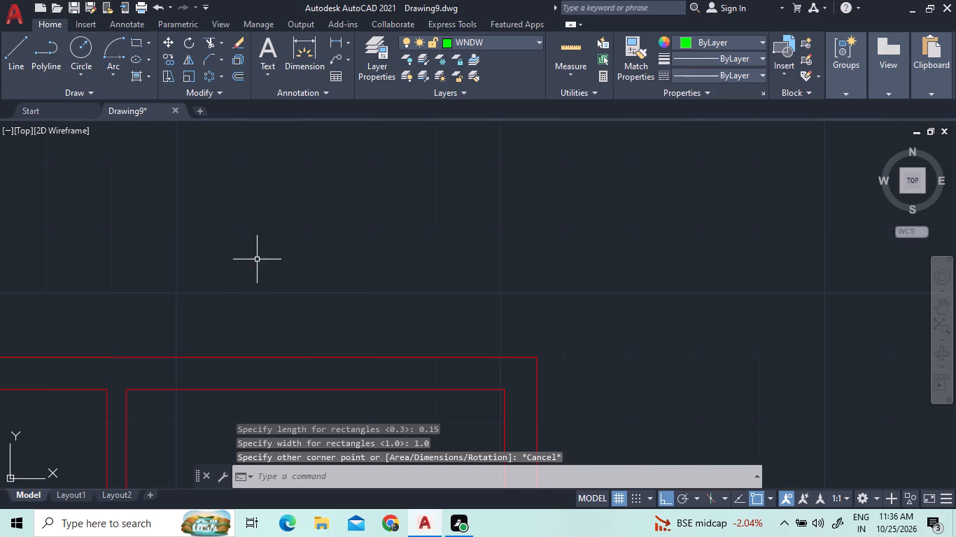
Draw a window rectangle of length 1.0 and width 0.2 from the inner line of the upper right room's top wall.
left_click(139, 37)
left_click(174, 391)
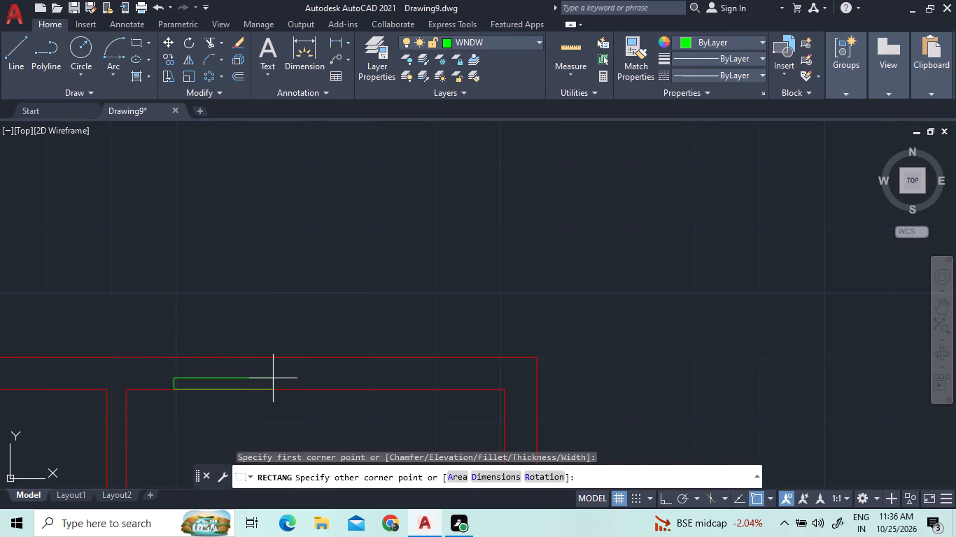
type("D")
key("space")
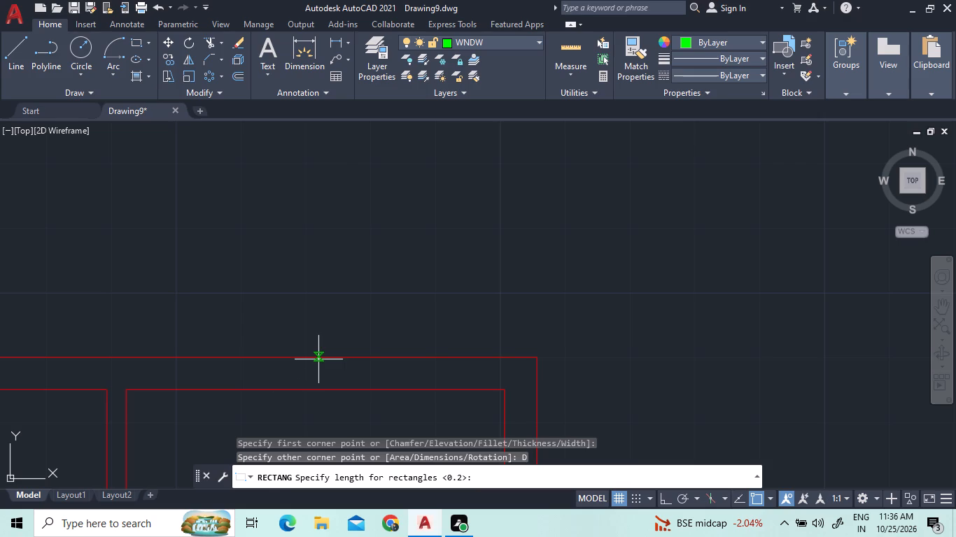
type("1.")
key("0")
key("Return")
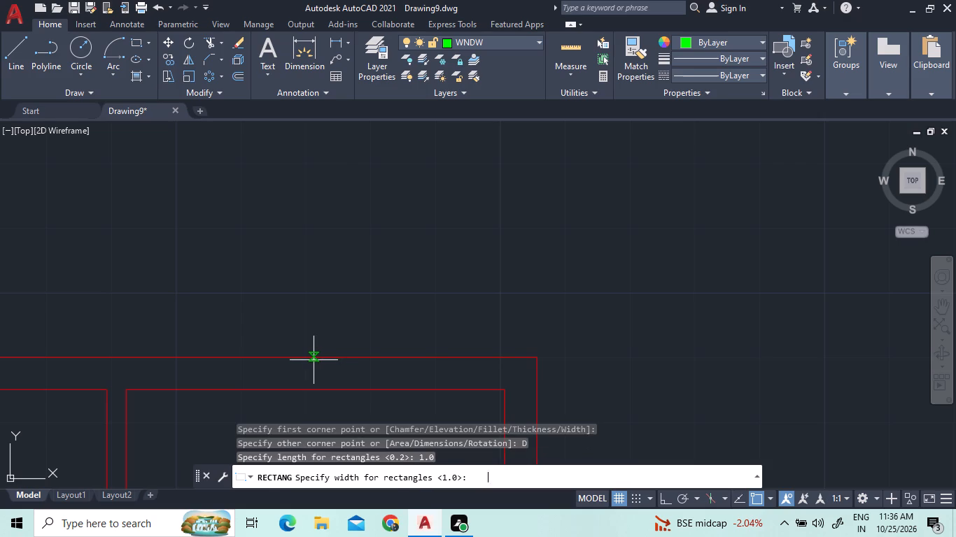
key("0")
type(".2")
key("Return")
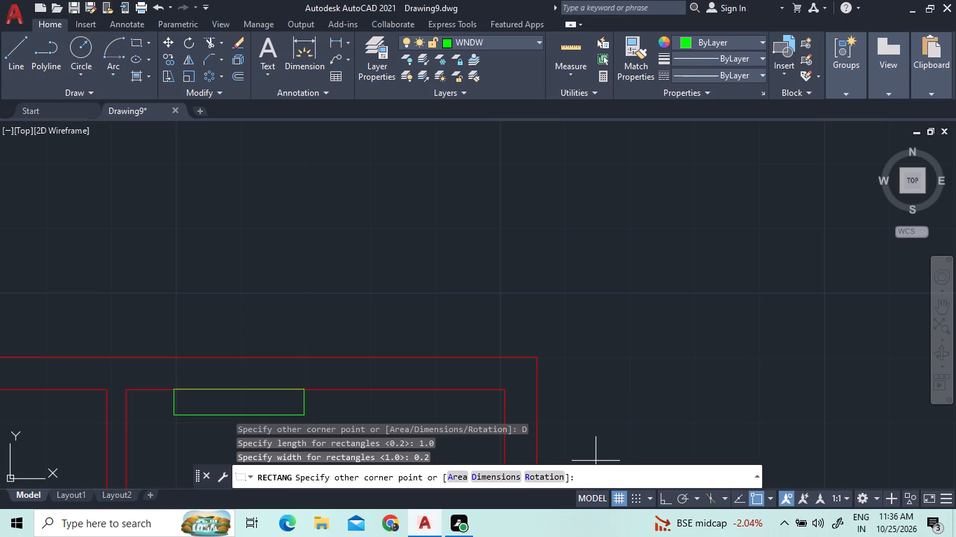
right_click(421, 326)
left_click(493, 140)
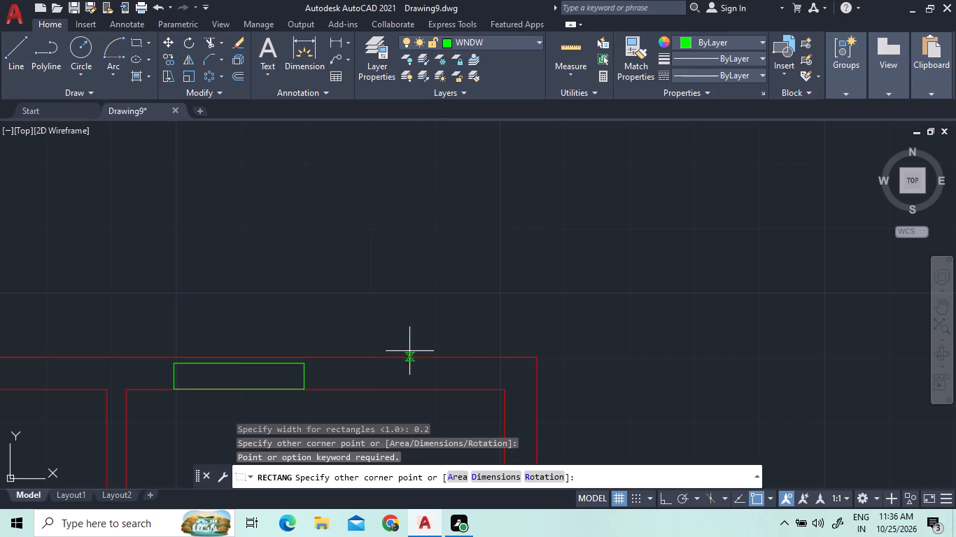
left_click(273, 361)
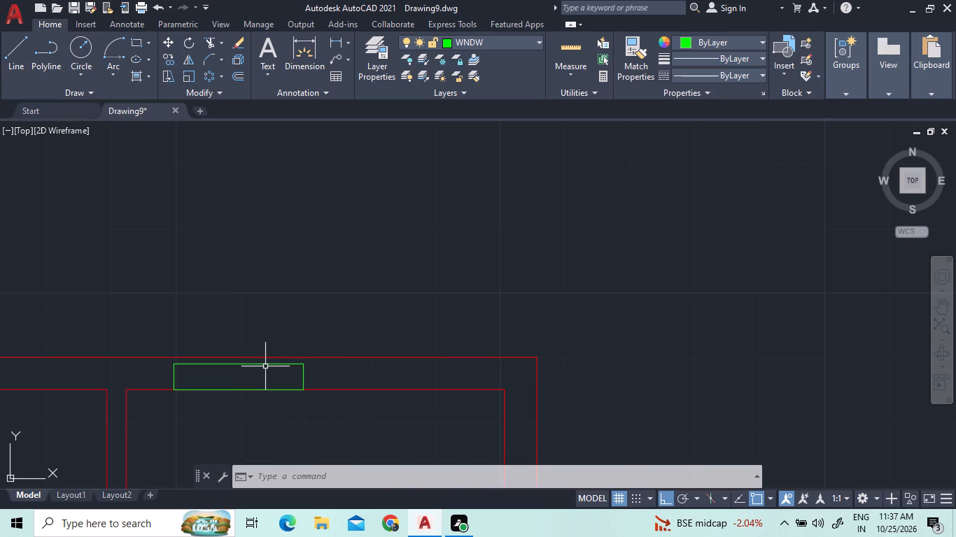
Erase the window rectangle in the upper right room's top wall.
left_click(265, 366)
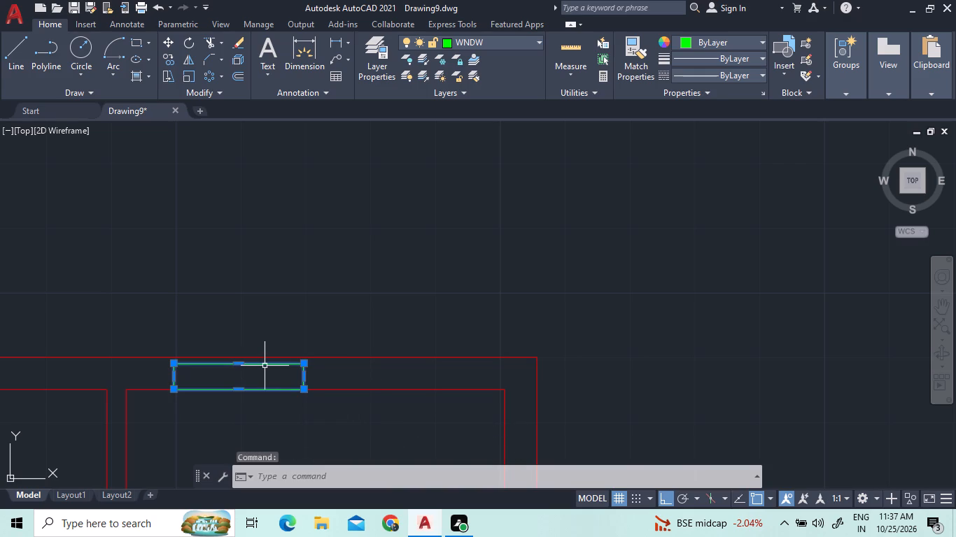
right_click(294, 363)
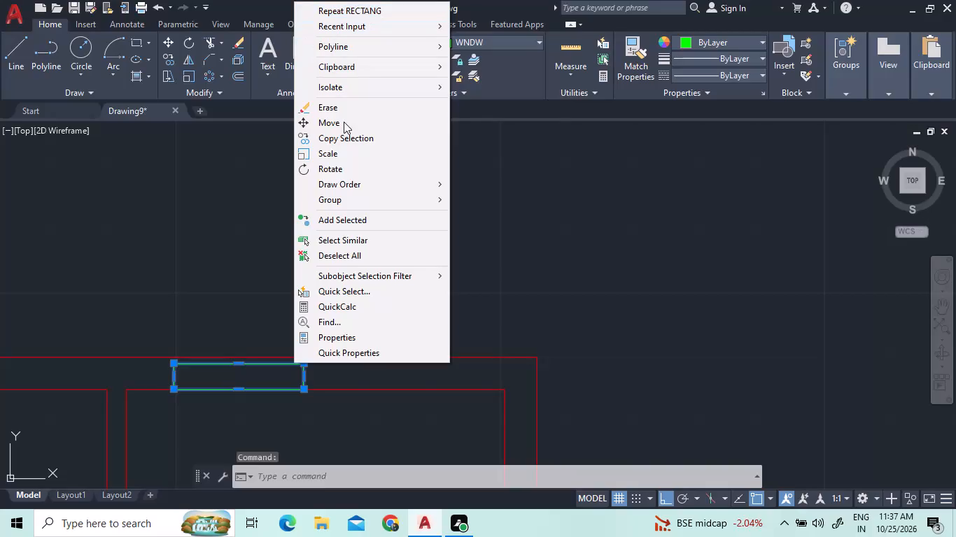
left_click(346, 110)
Draw a window panel rectangle of length 0.5 and width 0.10 from the inner line of the upper right room's top wall.
right_click(314, 332)
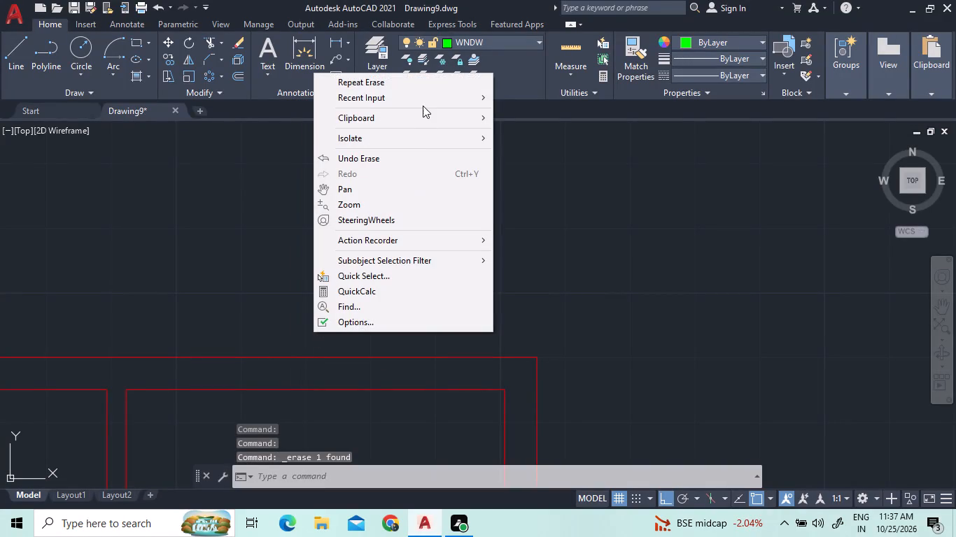
left_click(423, 103)
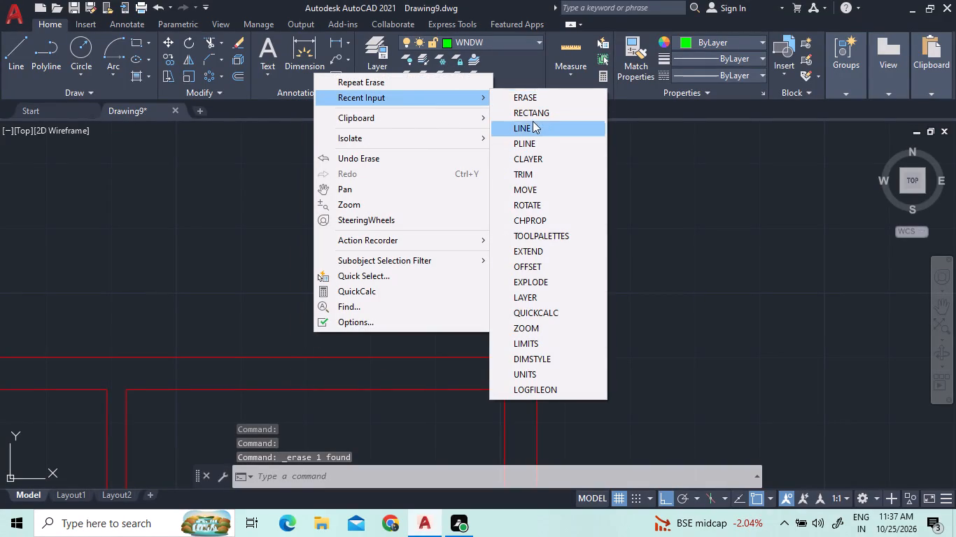
left_click(535, 111)
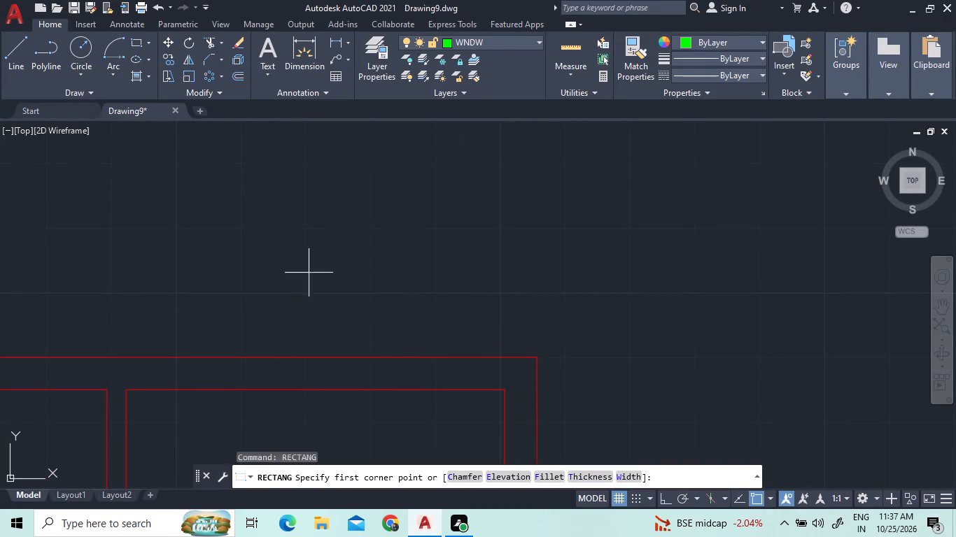
left_click(175, 391)
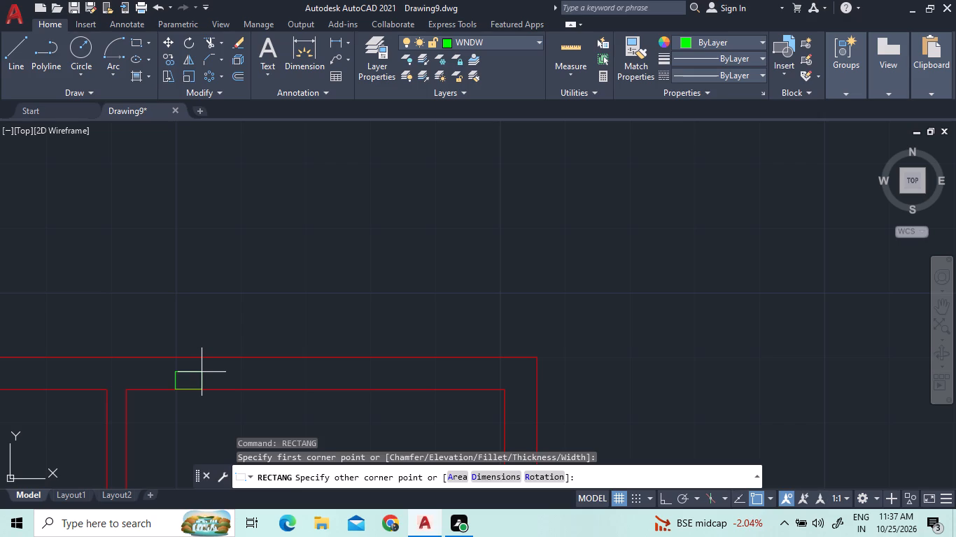
key("1")
key("BackSpace")
type("D")
key("space")
type("1.")
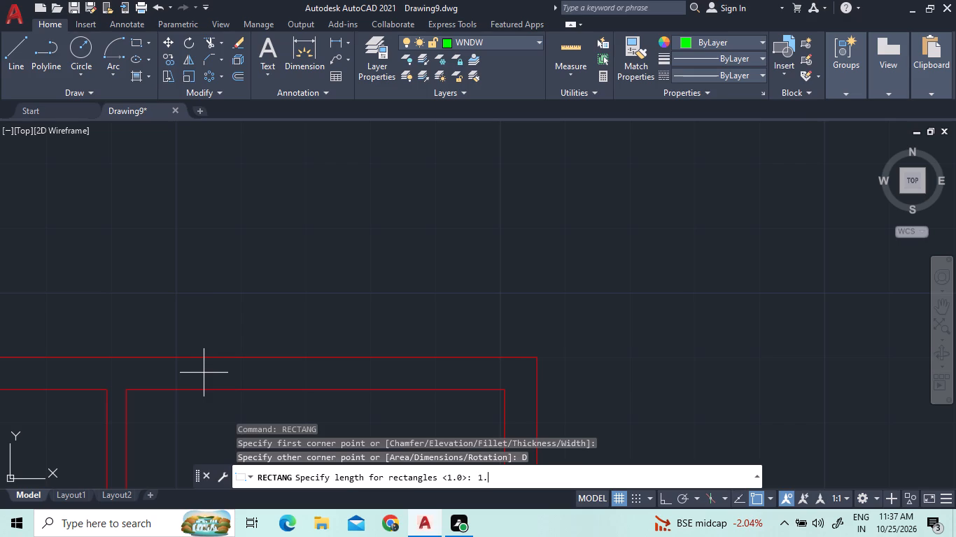
key("BackSpace")
key("BackSpace")
type("0.")
key("5")
key("Return")
type("0.10")
key("Return")
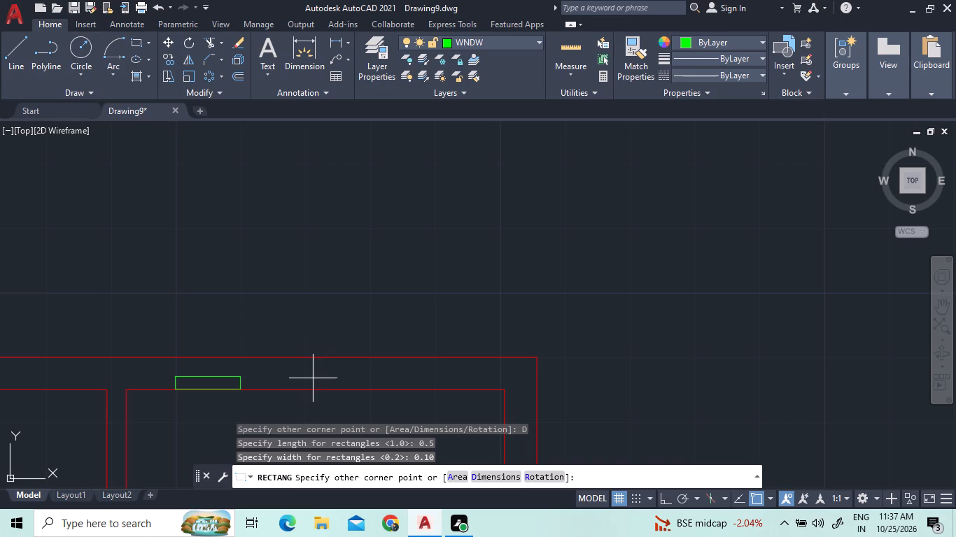
left_click(332, 380)
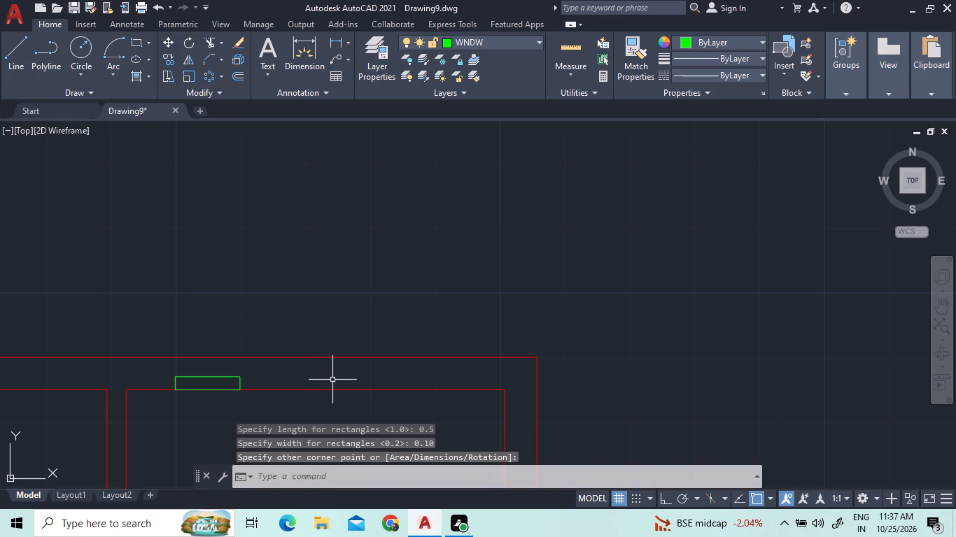
Mirror the window panel across its upper edge, keeping the original, so the copy sits directly above it within the wall.
left_click(230, 377)
left_click(191, 57)
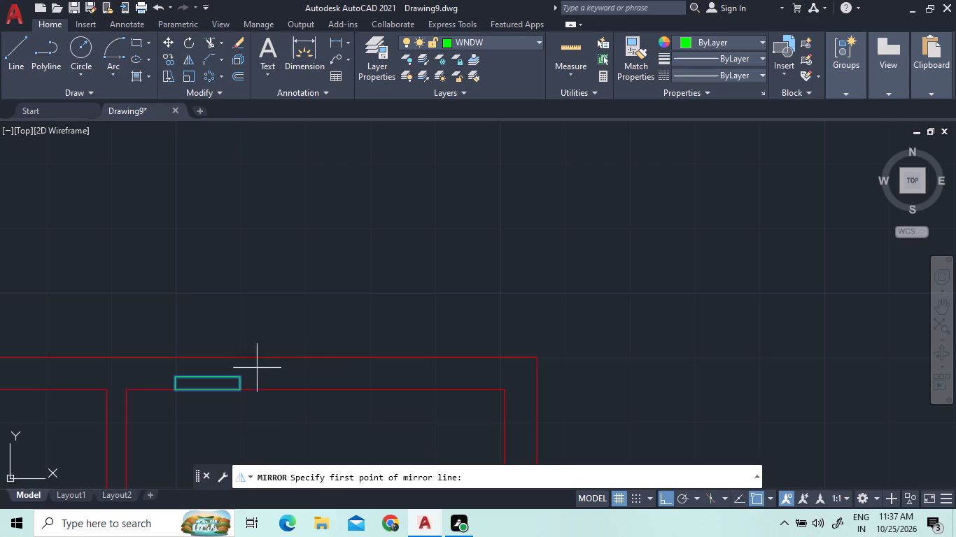
left_click(239, 375)
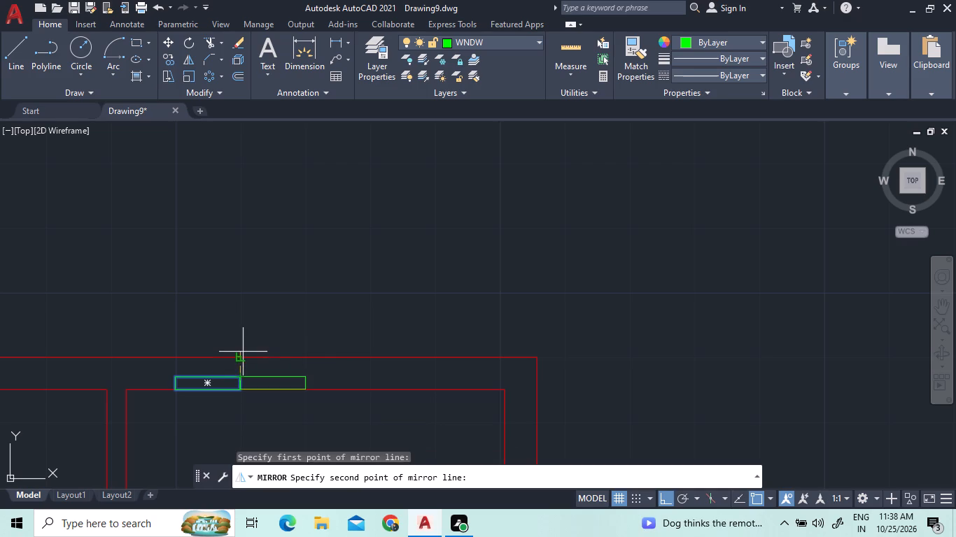
left_click(199, 365)
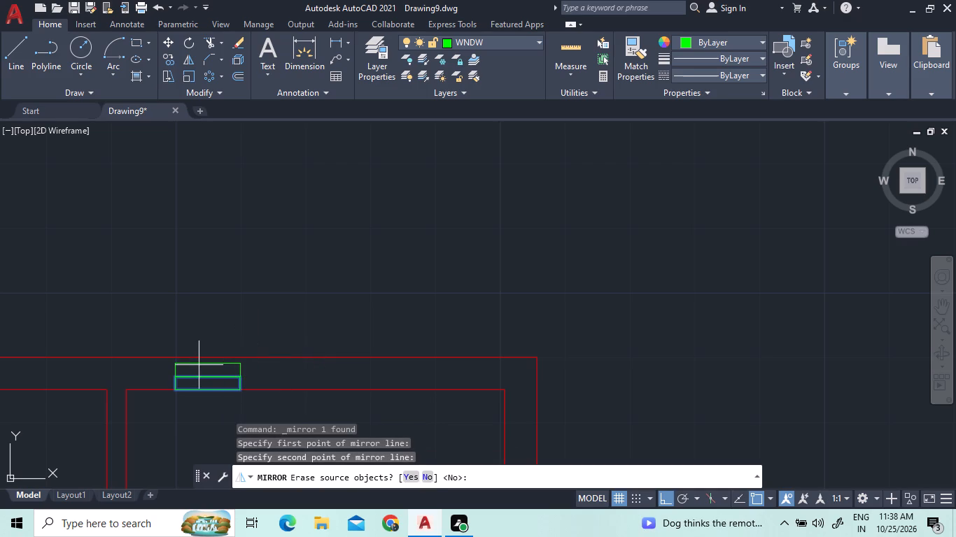
left_click(422, 478)
Move the upper window panel about 0.5 horizontally to the right so the two panels sit in a staggered sliding arrangement.
left_click(228, 365)
right_click(238, 365)
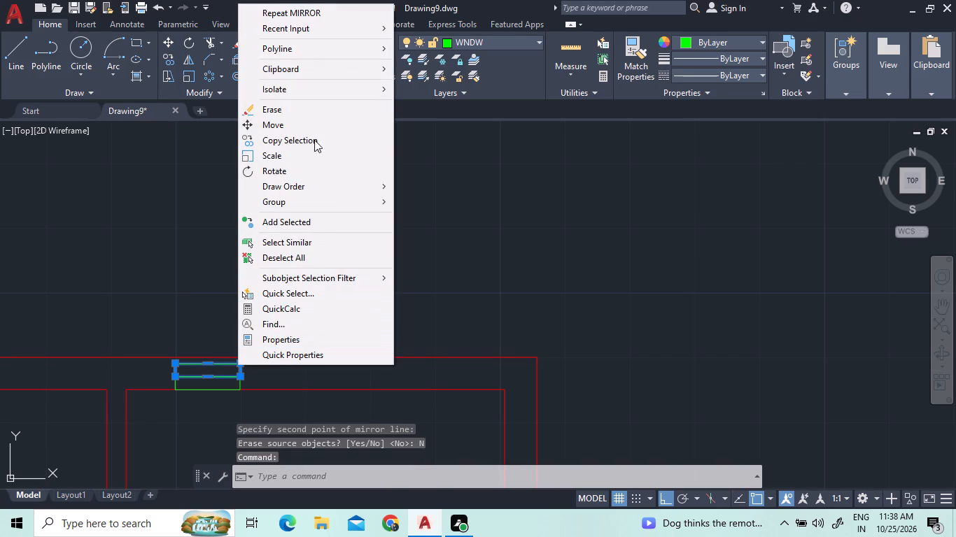
left_click(297, 127)
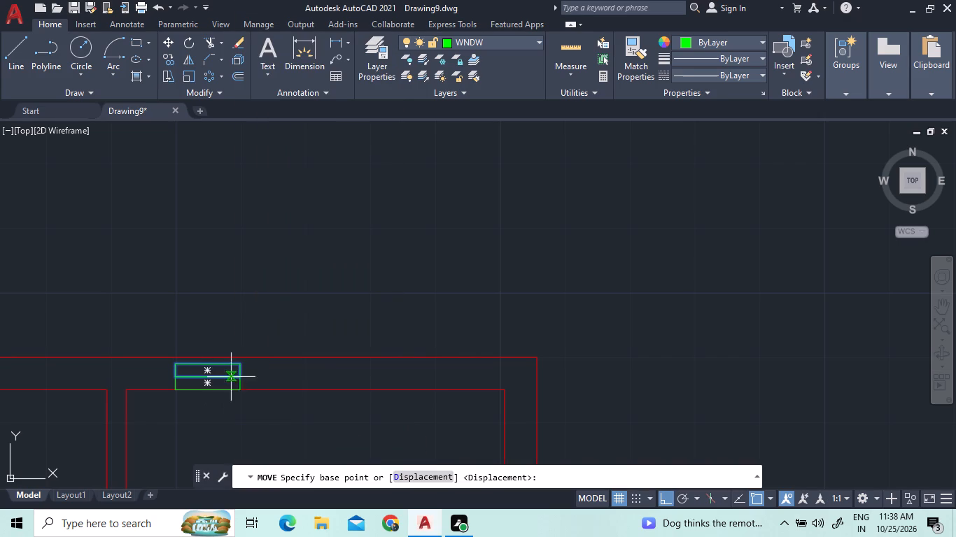
left_click(241, 372)
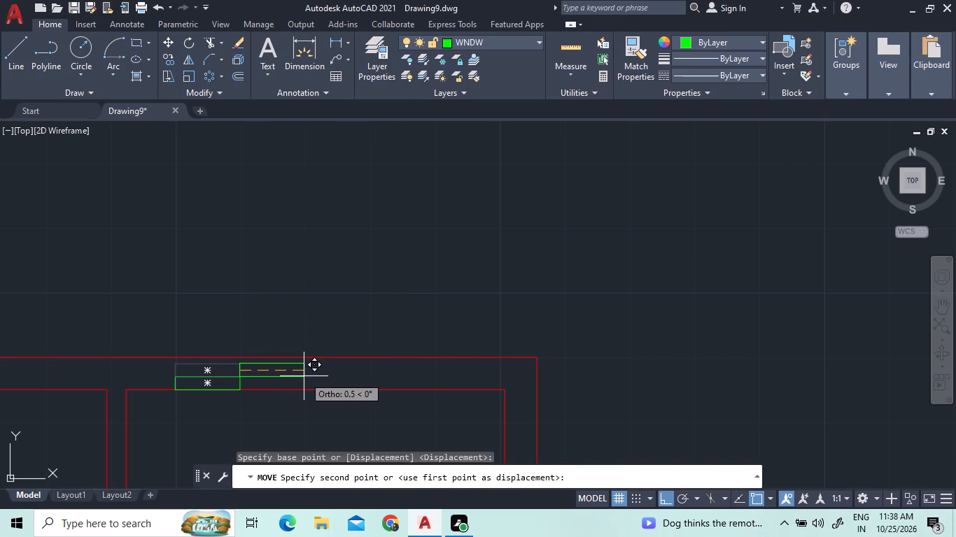
left_click(304, 376)
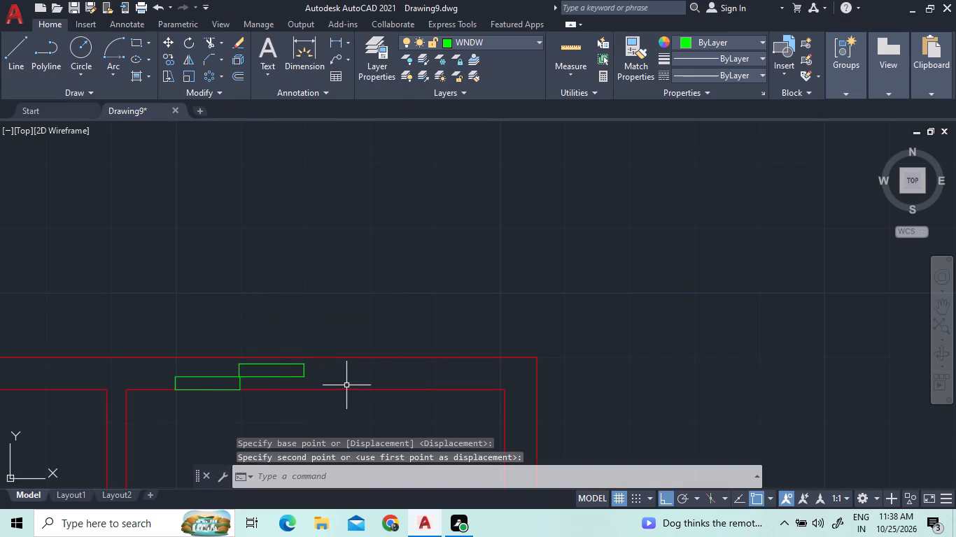
Move both window panels together one panel length to the right along the inner line of the upper right room's top wall.
left_click(260, 387)
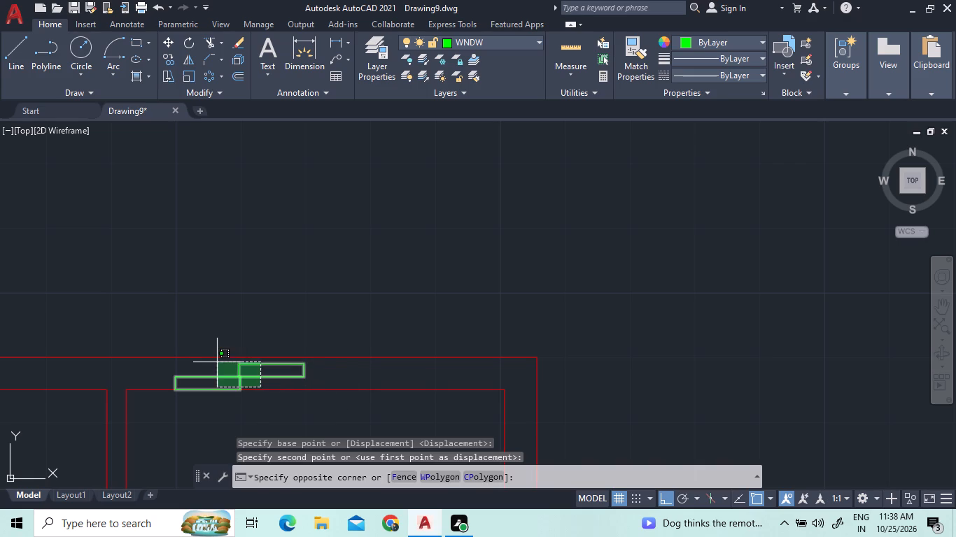
left_click(216, 367)
scroll(220, 394, "up", 3)
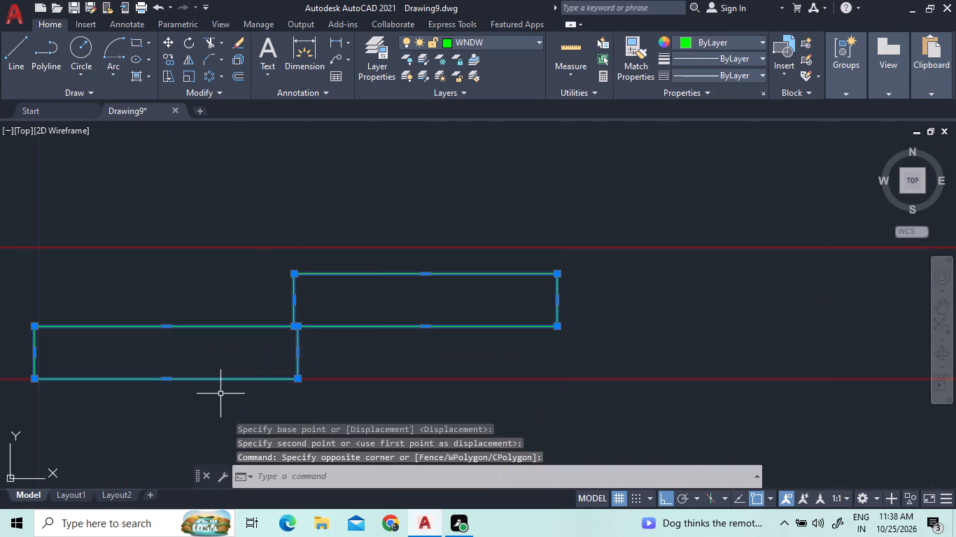
right_click(220, 394)
left_click(284, 169)
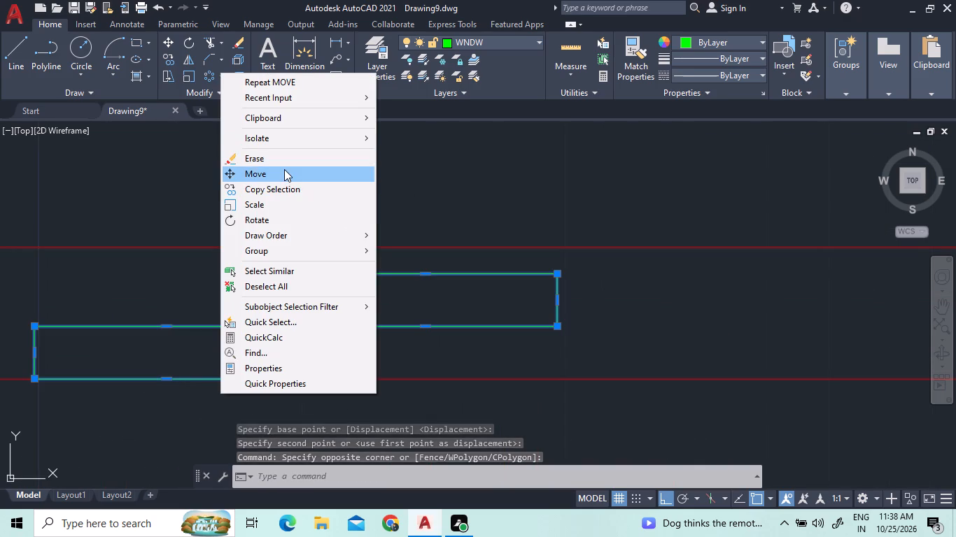
left_click(295, 378)
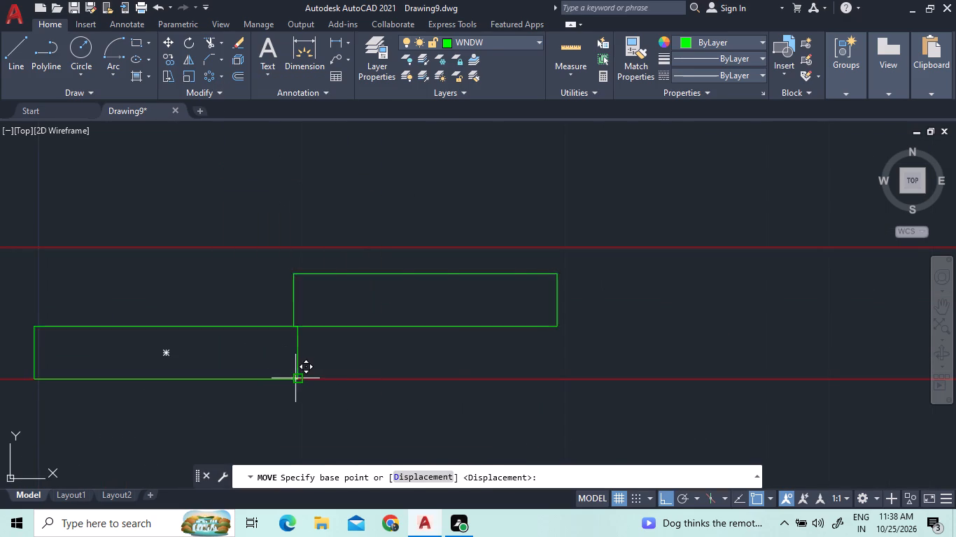
left_click(561, 380)
scroll(535, 272, "down", 2)
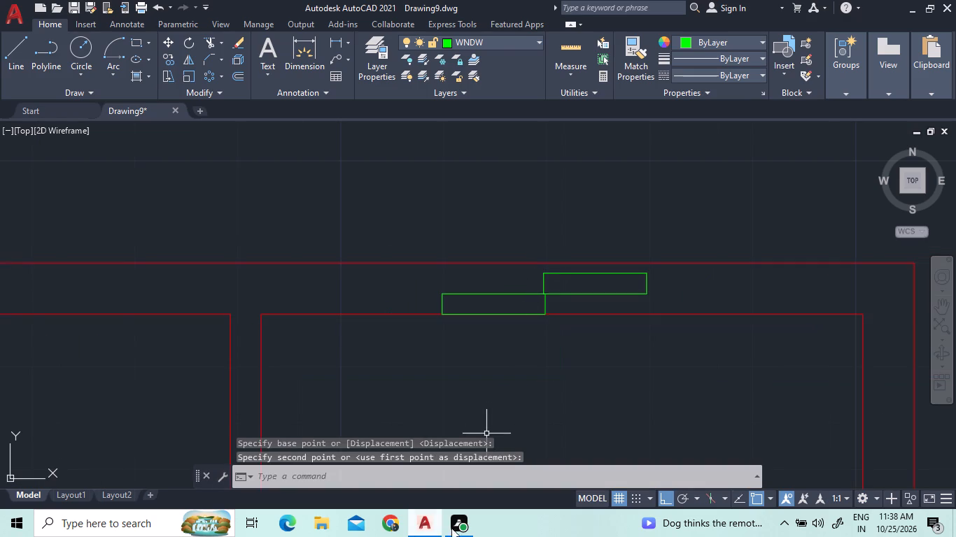
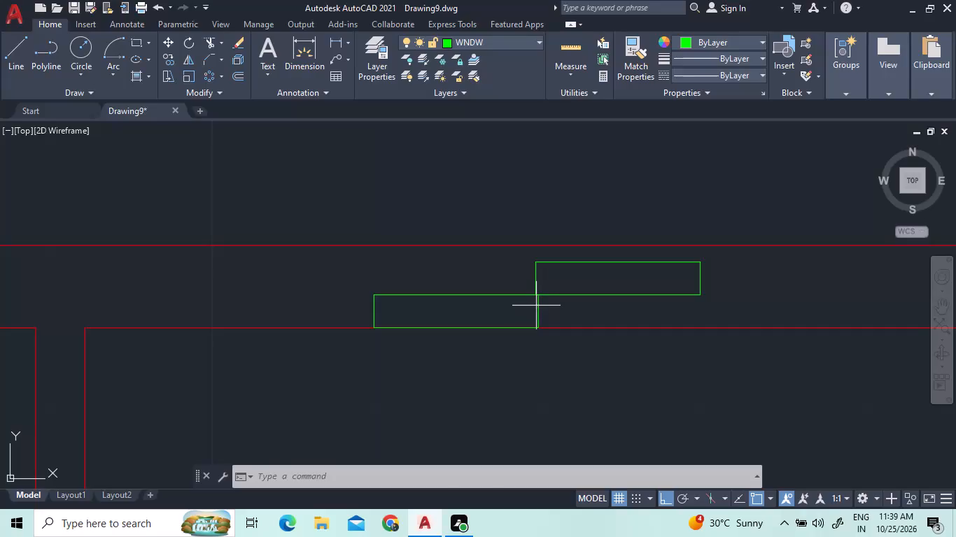
Scale both window panels up together from their shared corner until they nearly fill the top wall's thickness.
left_click(535, 305)
left_click(557, 305)
left_click(515, 286)
right_click(515, 286)
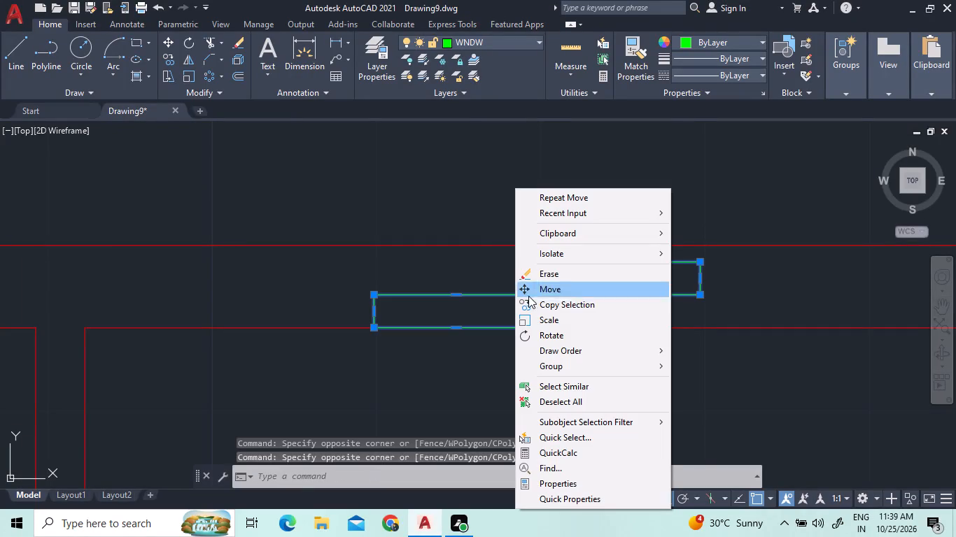
left_click(544, 324)
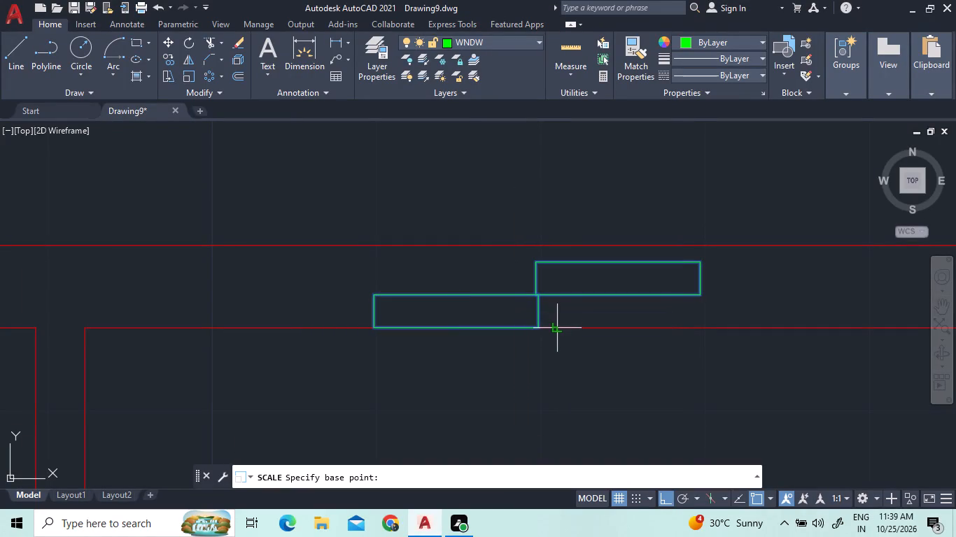
left_click(542, 296)
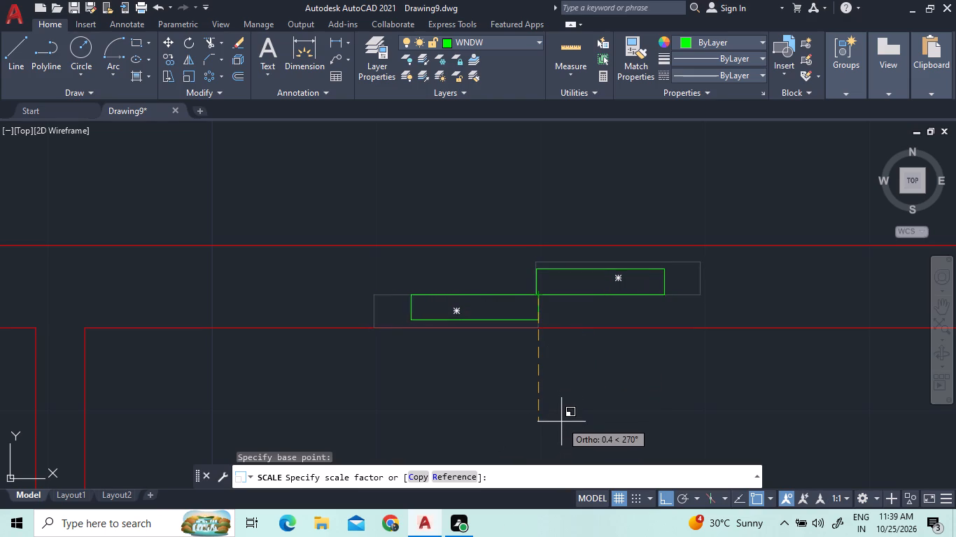
scroll(561, 422, "down", 1)
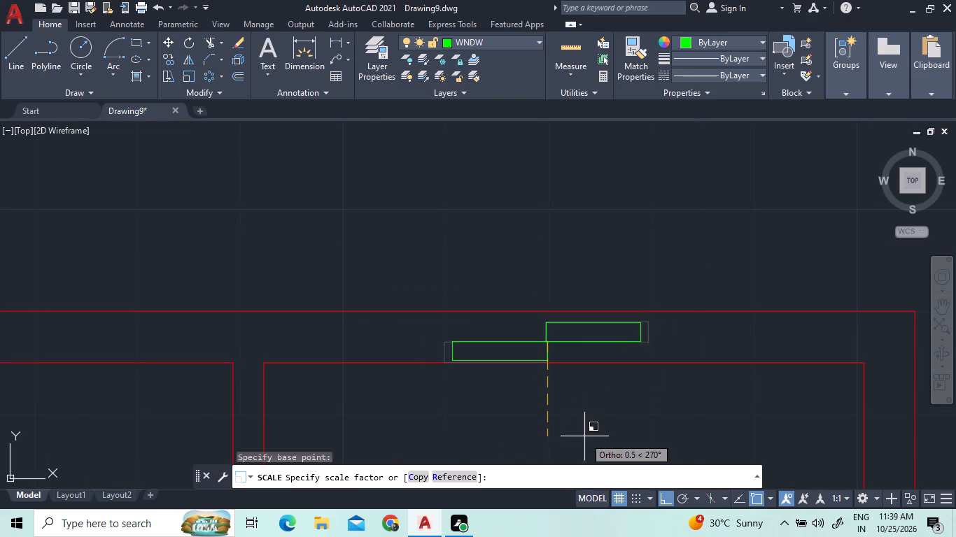
scroll(584, 436, "down", 2)
scroll(582, 451, "up", 2)
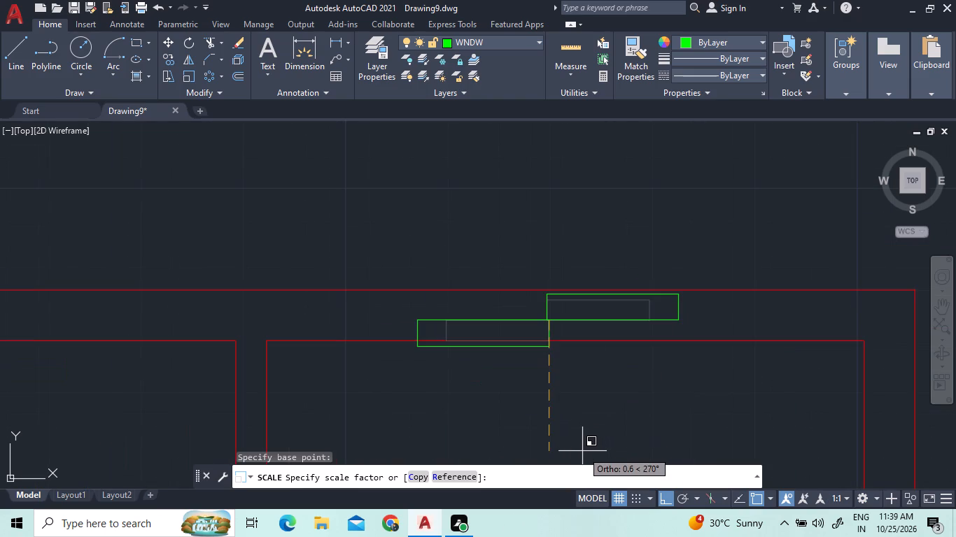
scroll(582, 451, "down", 2)
scroll(582, 451, "up", 3)
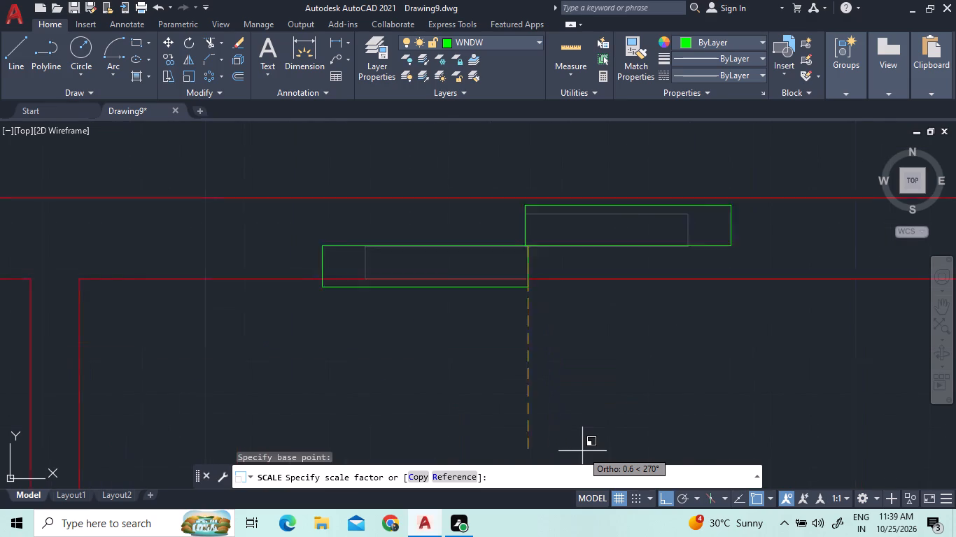
scroll(582, 451, "up", 1)
scroll(582, 451, "down", 1)
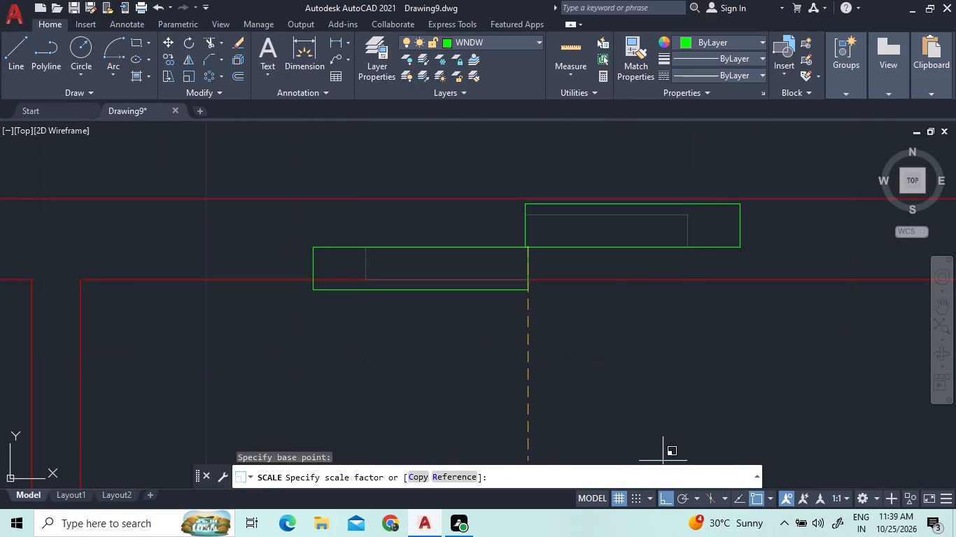
left_click(649, 473)
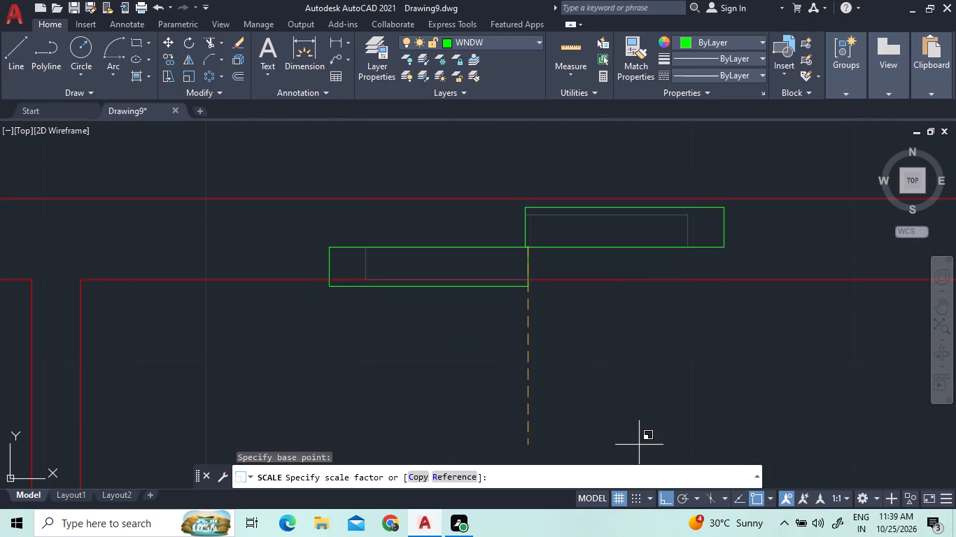
left_click(639, 445)
Move both window panels straight up so the upper panel's top edge sits on the top wall's outer line.
left_click(546, 248)
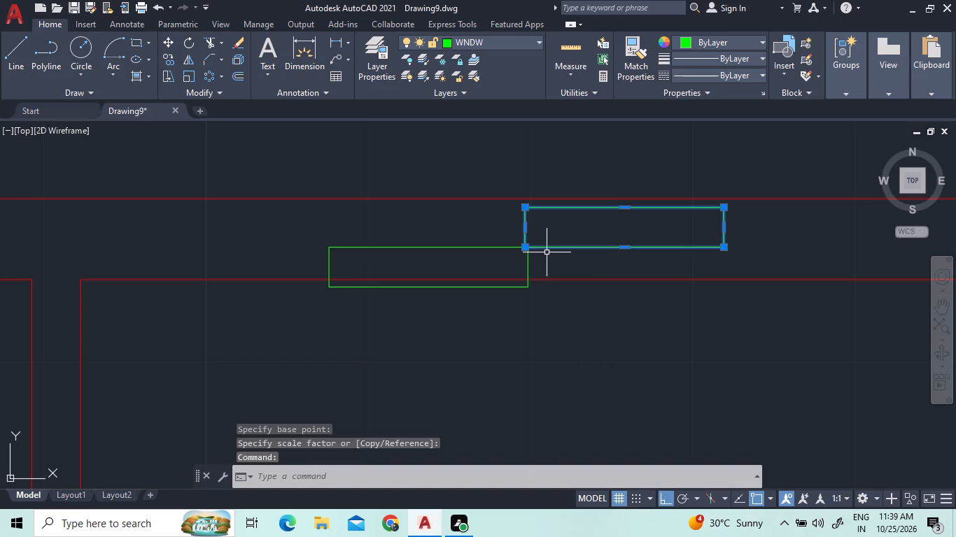
key("Escape")
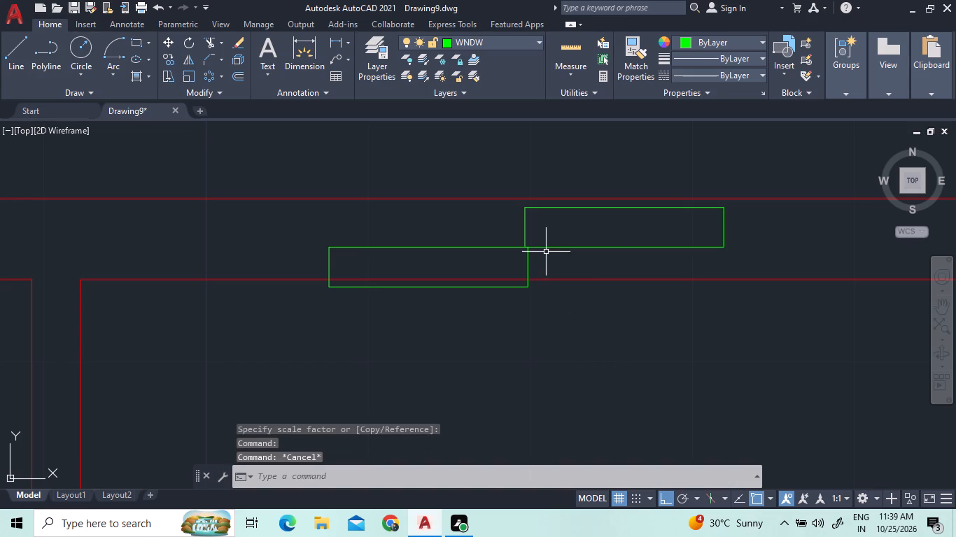
left_click_drag(544, 264, 533, 255)
left_click(509, 233)
right_click(509, 233)
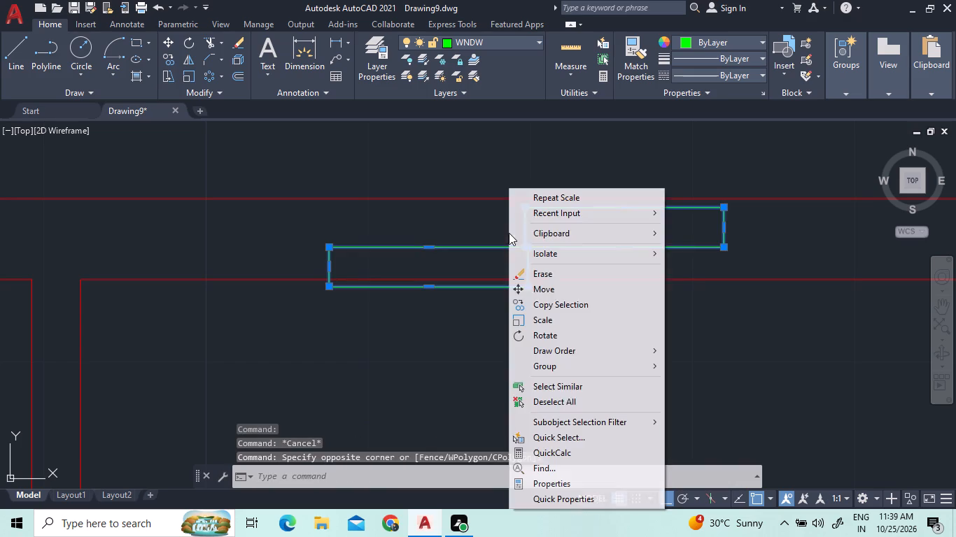
left_click(536, 285)
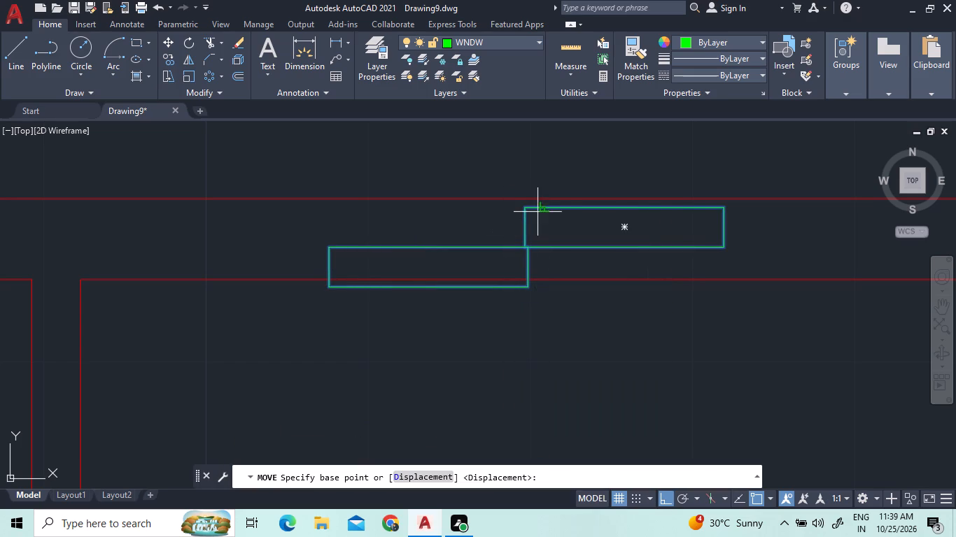
left_click(526, 208)
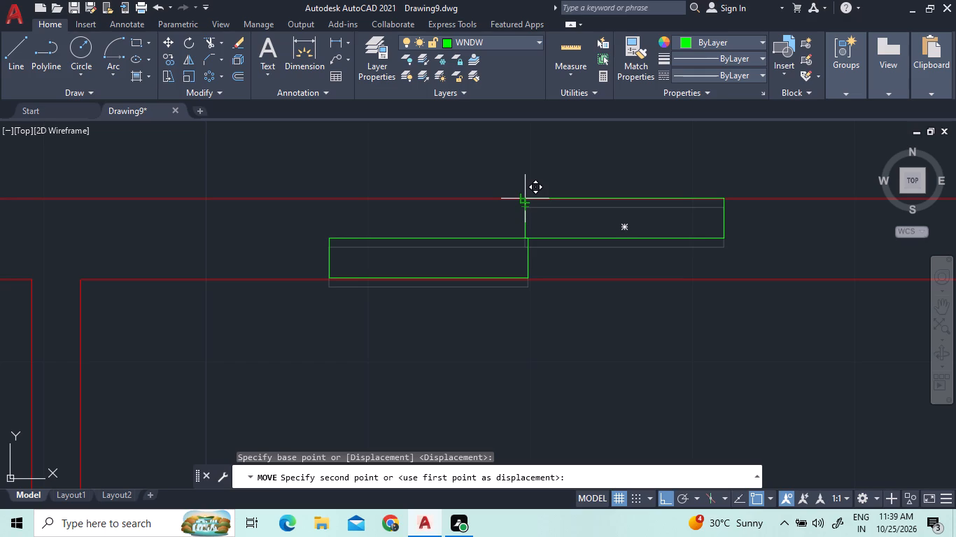
left_click(528, 198)
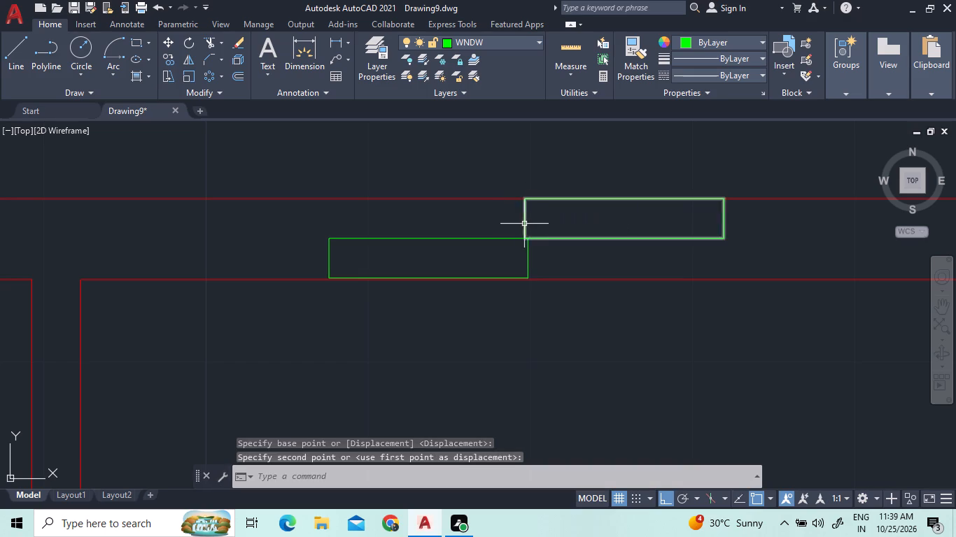
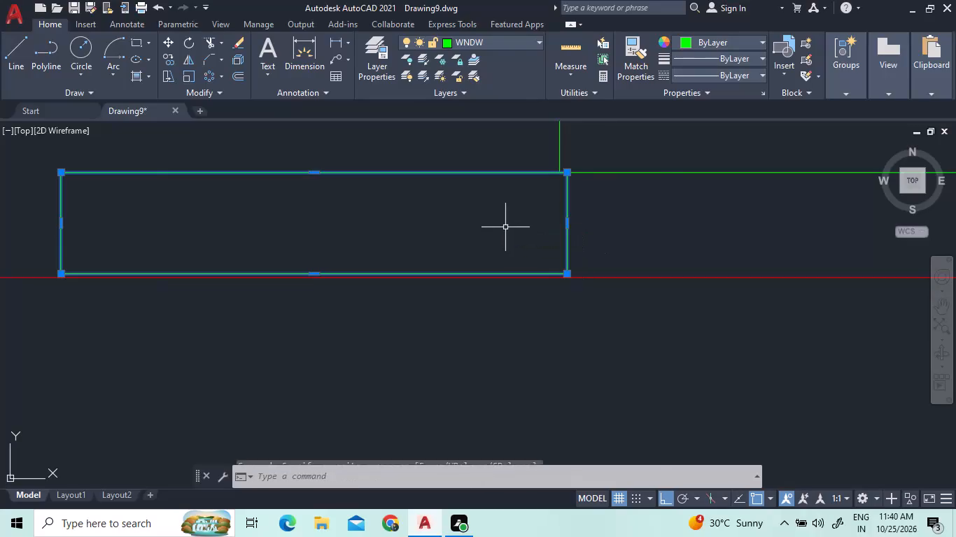
Move the lower window panel down so its bottom edge sits on the top wall's inner line.
right_click(505, 227)
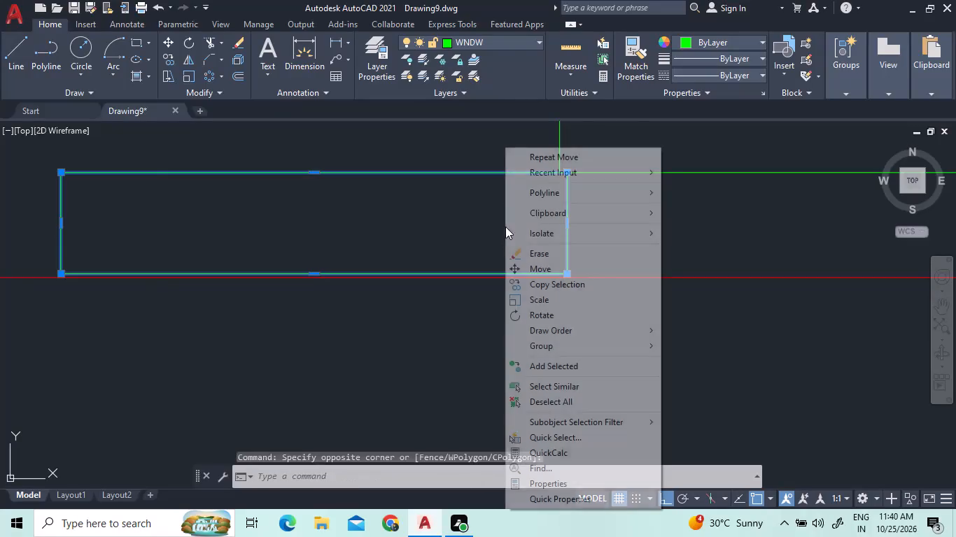
left_click(524, 273)
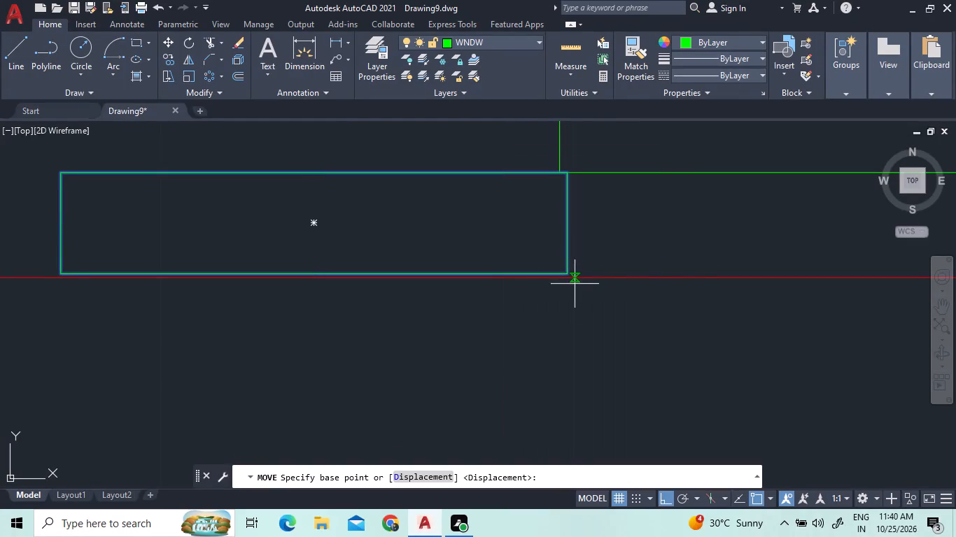
scroll(574, 280, "up", 3)
left_click(549, 252)
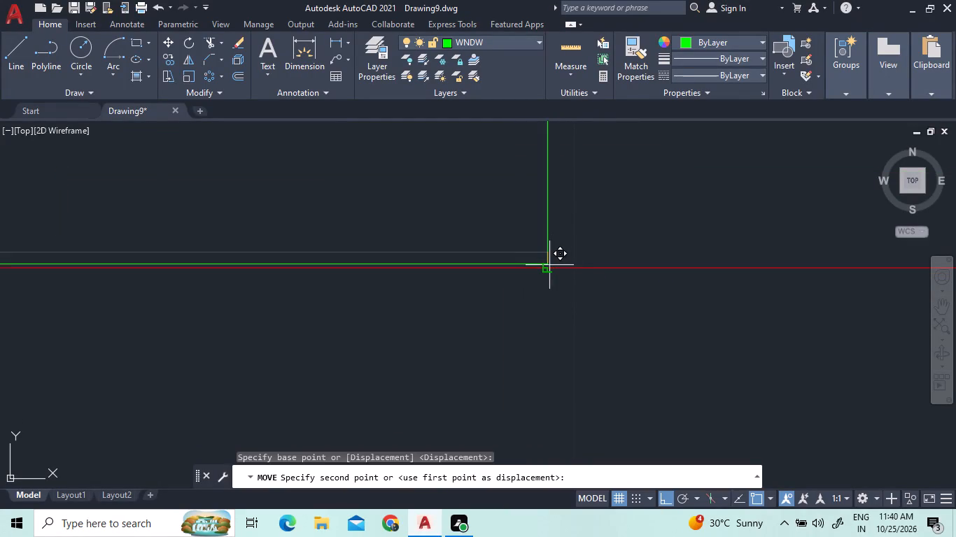
scroll(548, 264, "down", 4)
scroll(548, 264, "up", 1)
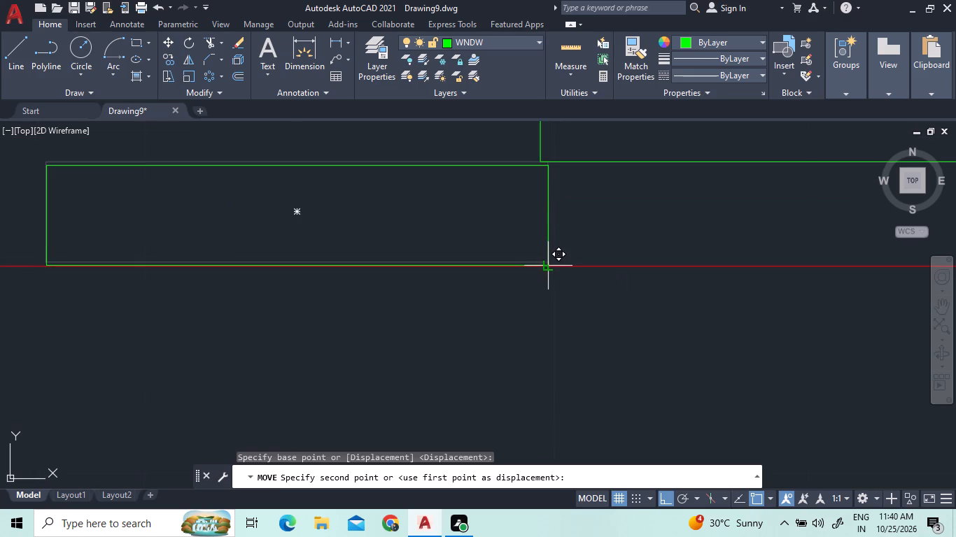
scroll(546, 261, "up", 2)
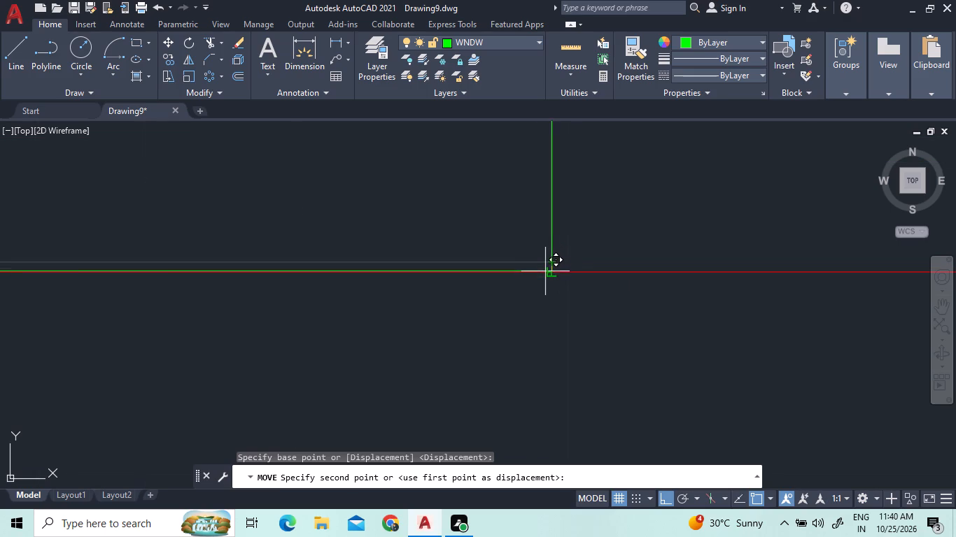
left_click(555, 270)
scroll(589, 329, "down", 3)
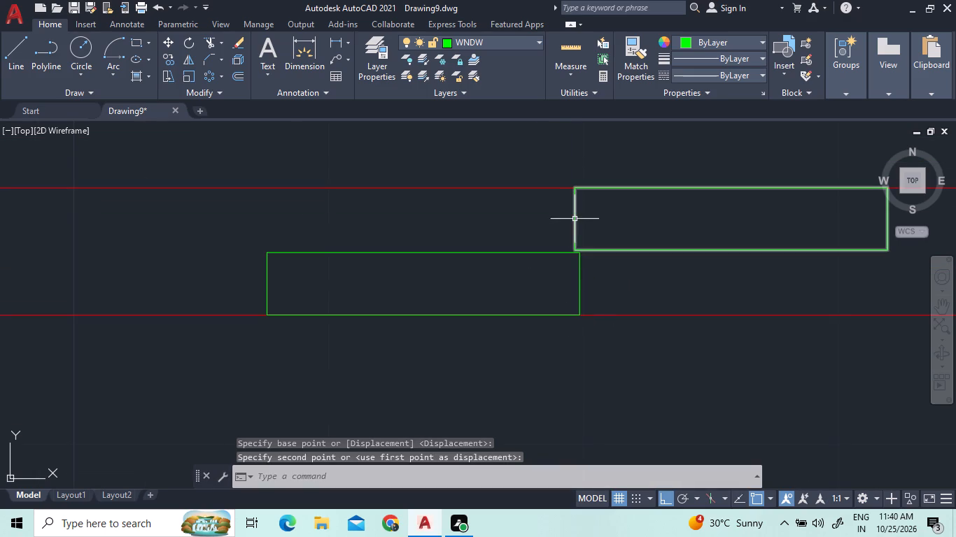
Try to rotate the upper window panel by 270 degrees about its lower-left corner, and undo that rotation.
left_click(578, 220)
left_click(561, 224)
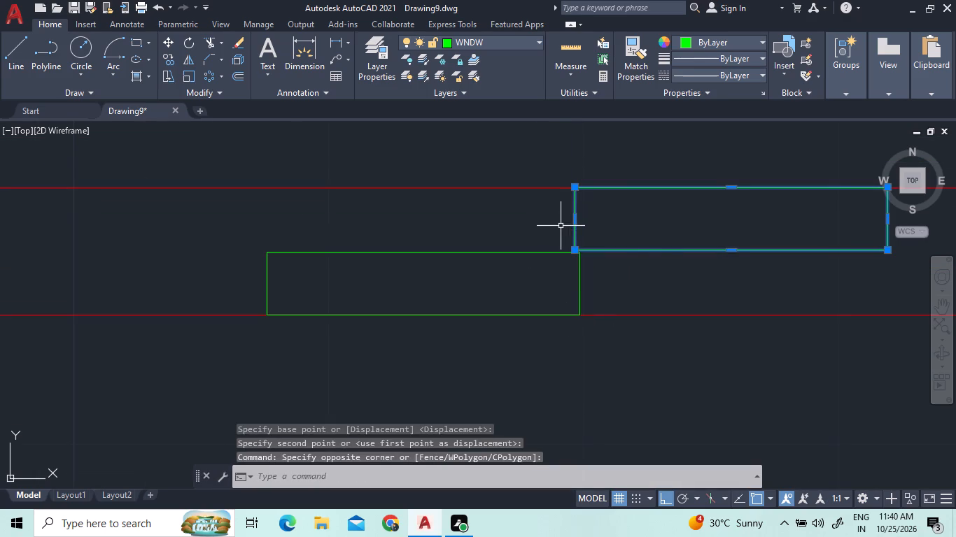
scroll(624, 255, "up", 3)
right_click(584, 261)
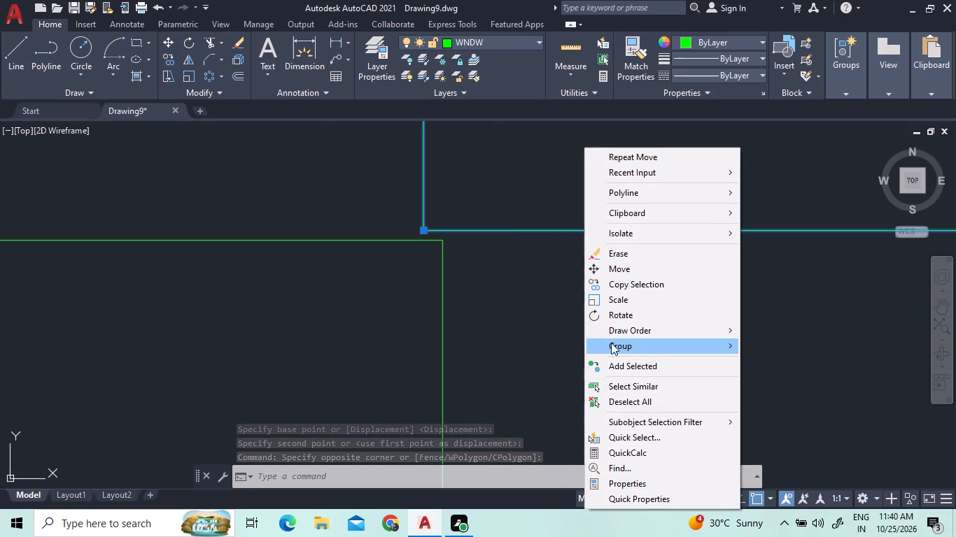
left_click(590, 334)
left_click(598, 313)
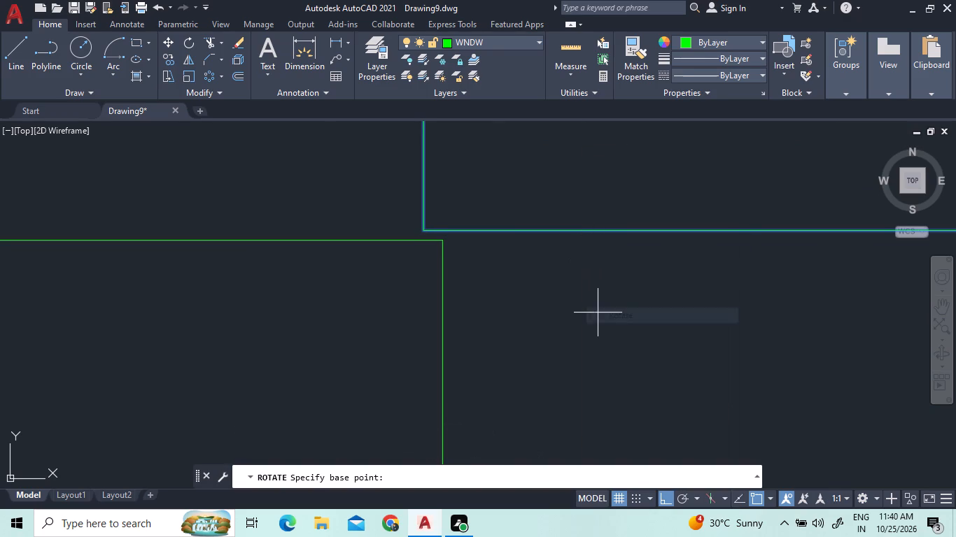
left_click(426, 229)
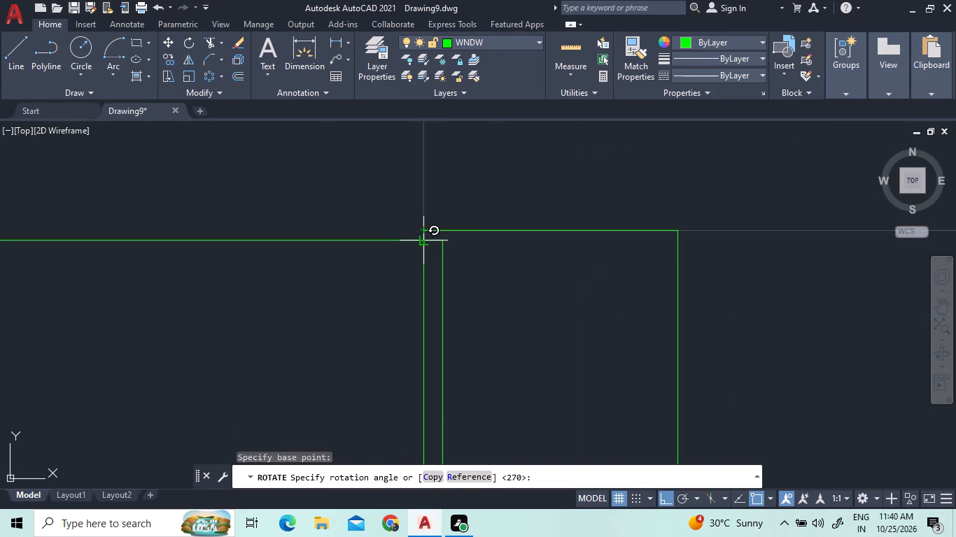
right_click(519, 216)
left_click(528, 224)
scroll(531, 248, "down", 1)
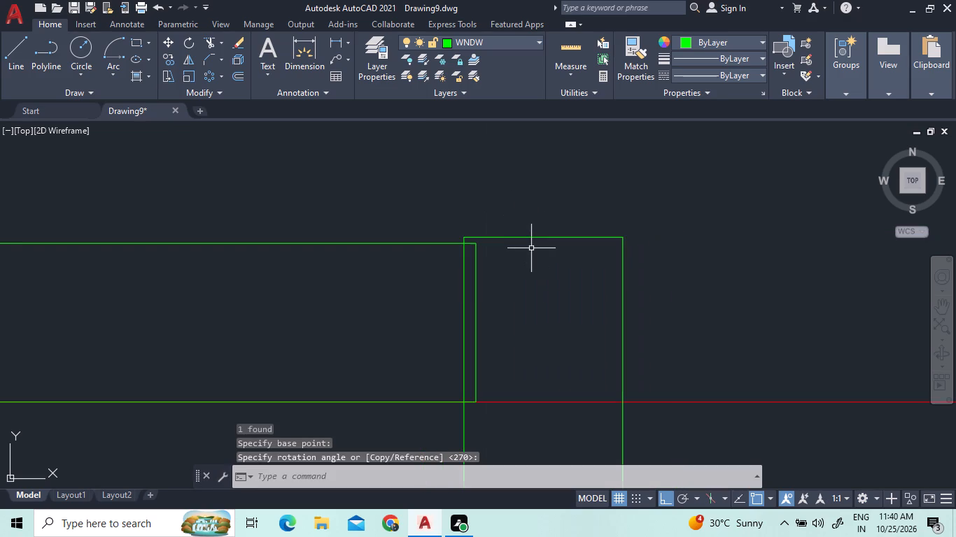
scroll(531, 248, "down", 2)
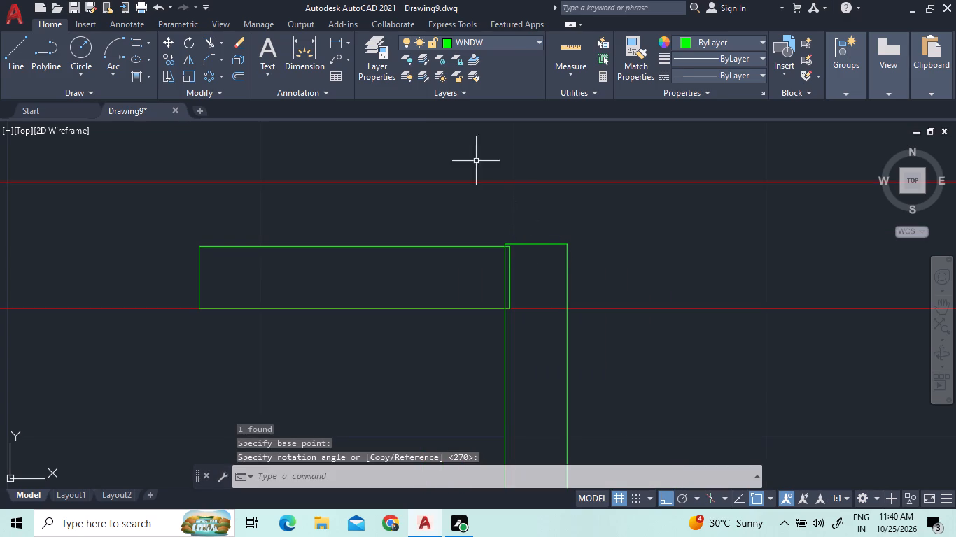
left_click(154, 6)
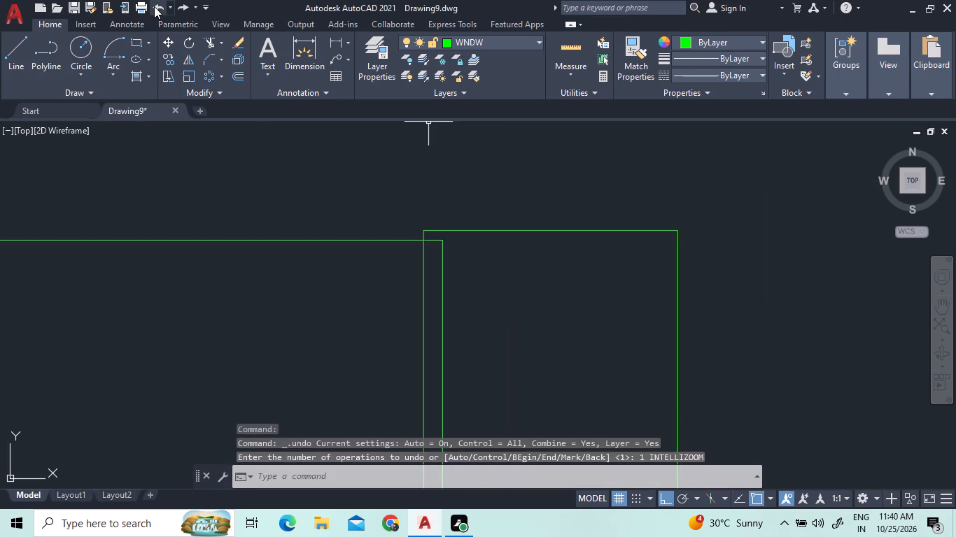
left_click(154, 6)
Stretch the upper window panel's two bottom corners down to the level of the lower panel's top edge.
left_click(481, 185)
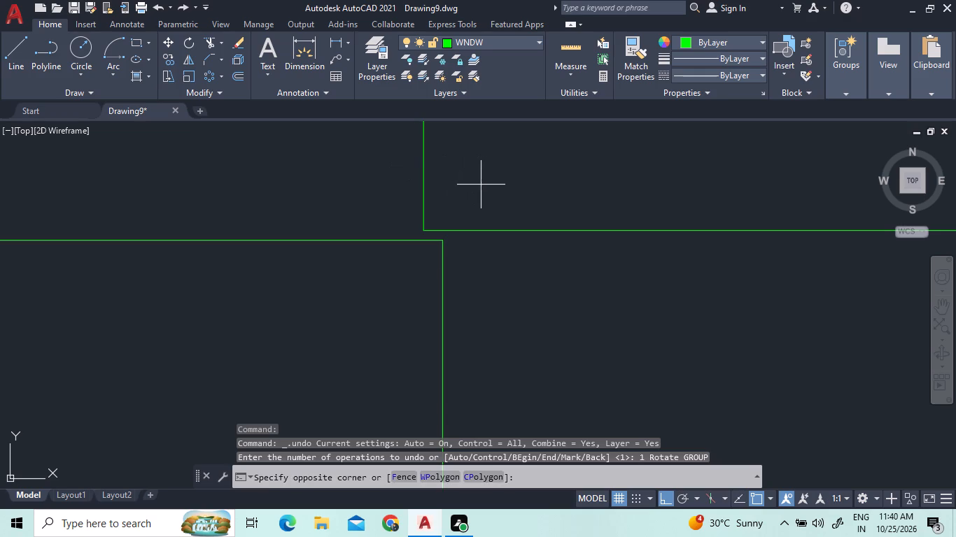
left_click(381, 158)
right_click(389, 177)
left_click(374, 178)
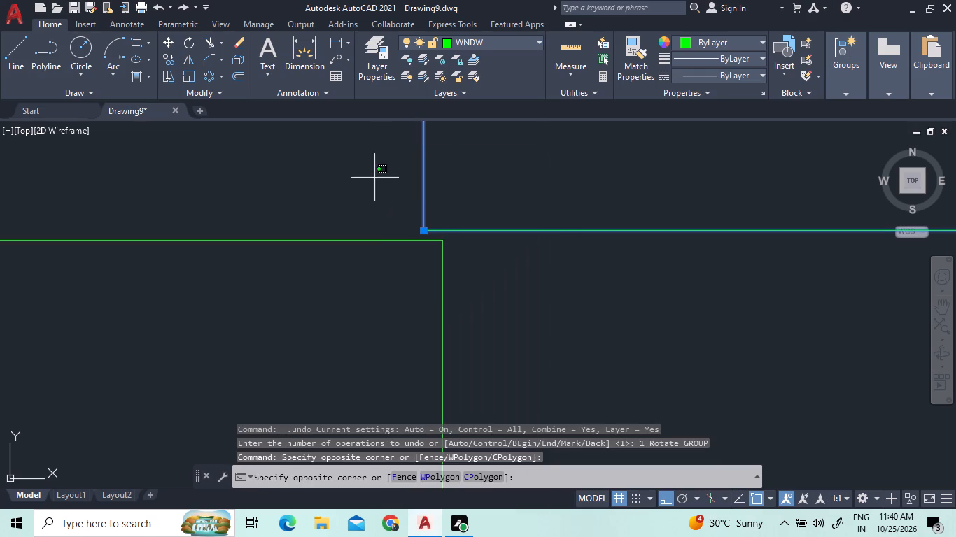
left_click(399, 199)
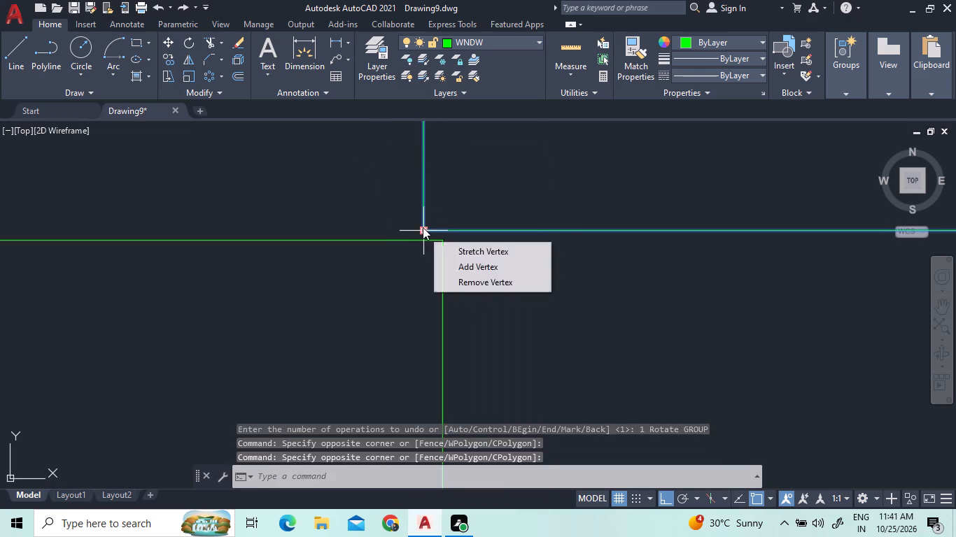
left_click(423, 227)
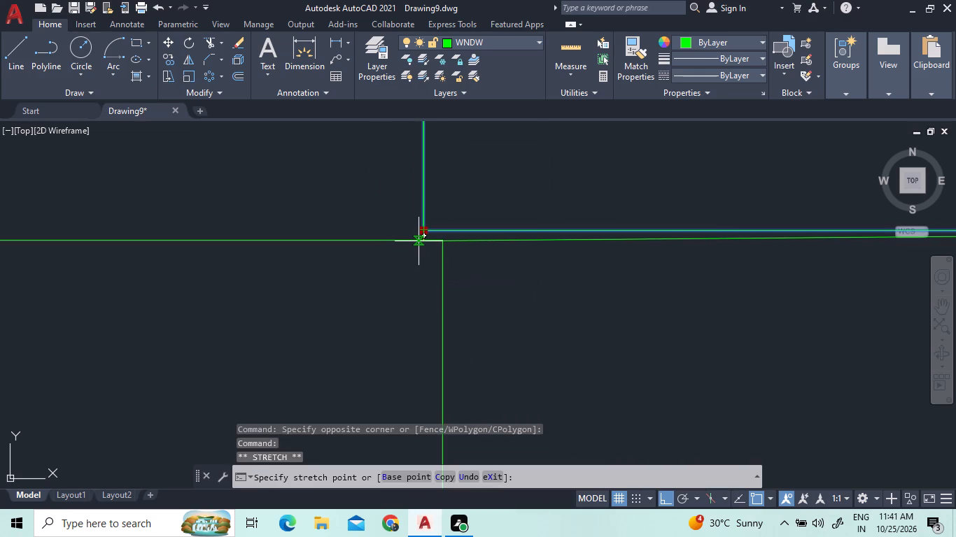
left_click(419, 241)
scroll(481, 325, "down", 2)
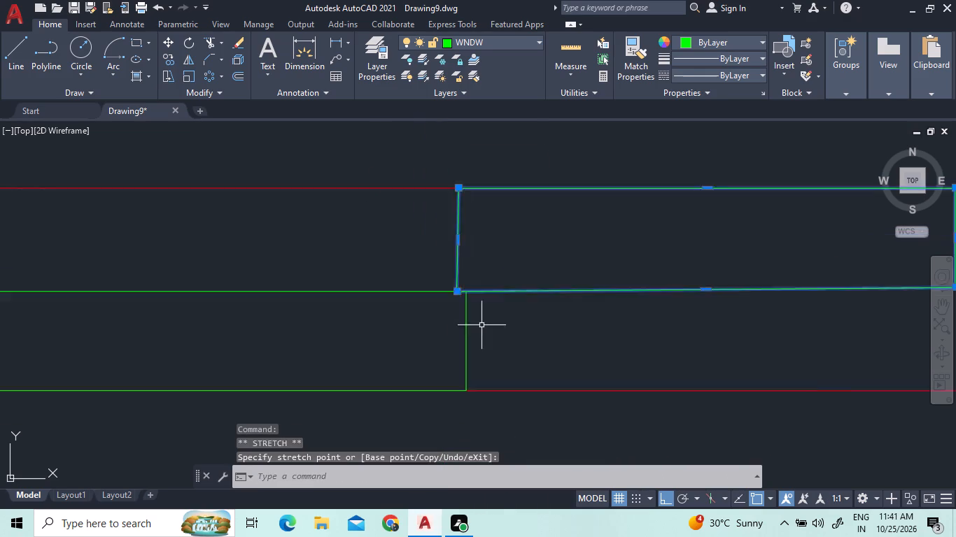
scroll(481, 325, "down", 1)
scroll(762, 309, "up", 2)
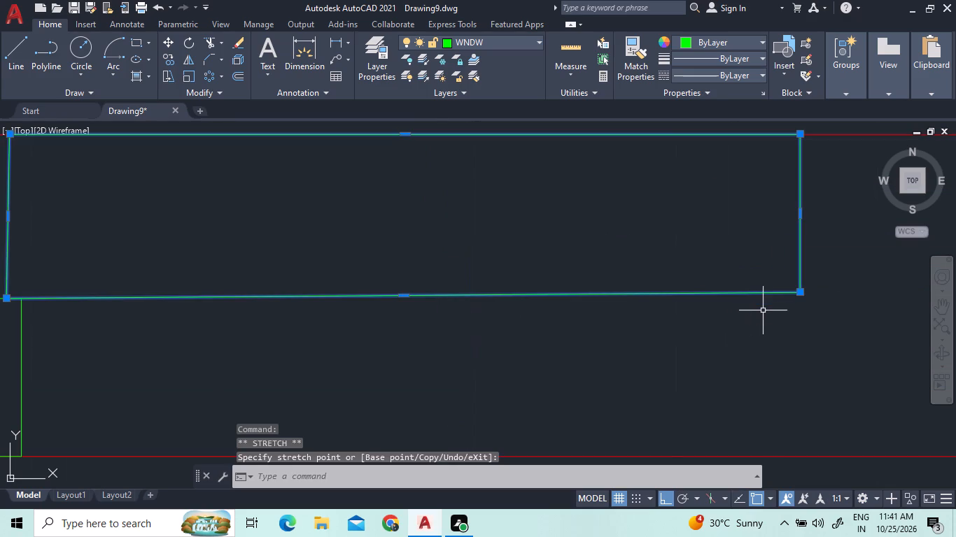
left_click(803, 292)
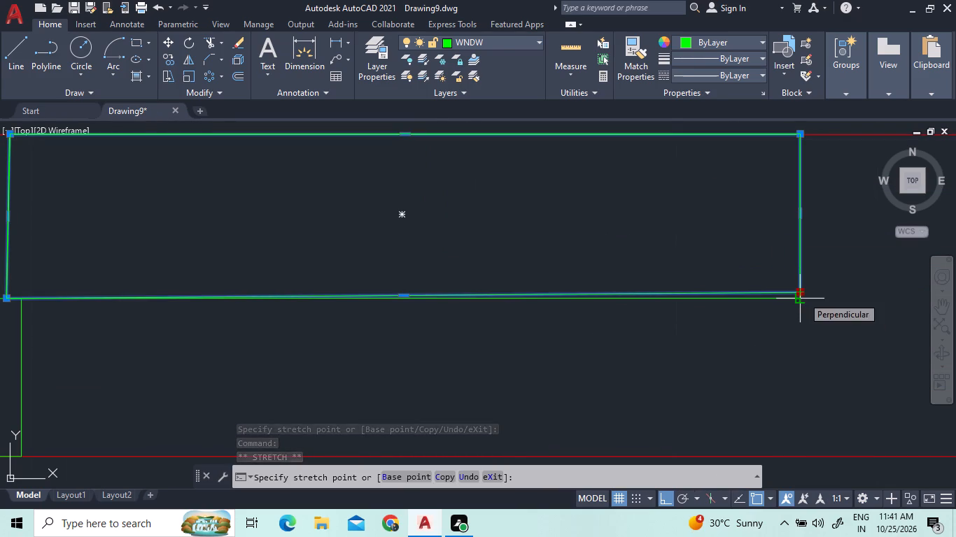
left_click(803, 296)
scroll(815, 289, "down", 2)
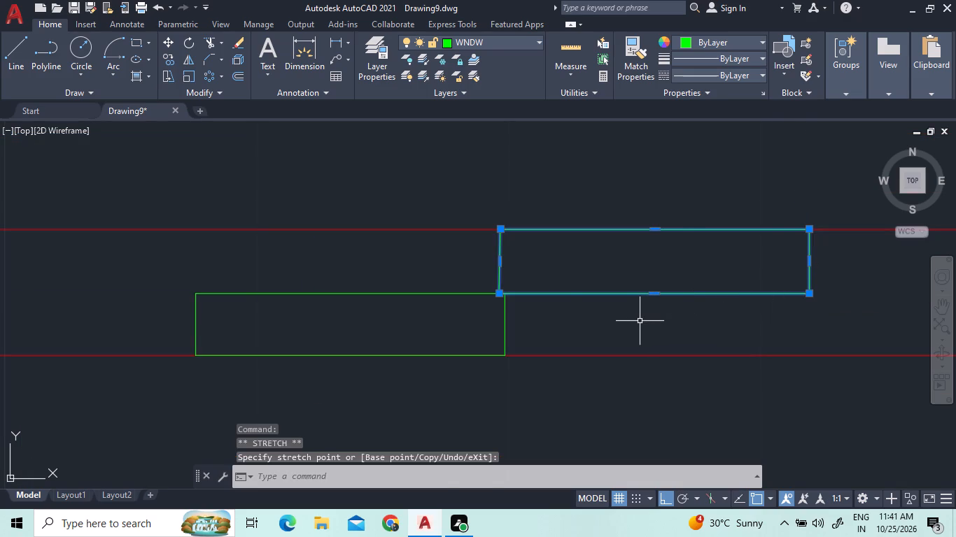
Examine where the two window panels meet each other and the top wall's inner line, and clear the selection.
left_click(638, 321)
left_click(467, 279)
scroll(531, 310, "up", 2)
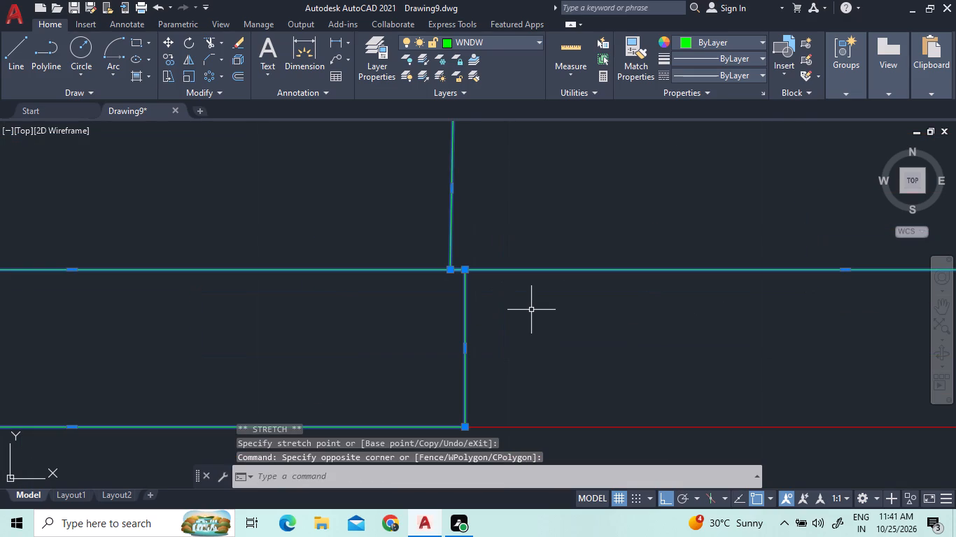
scroll(481, 433, "up", 3)
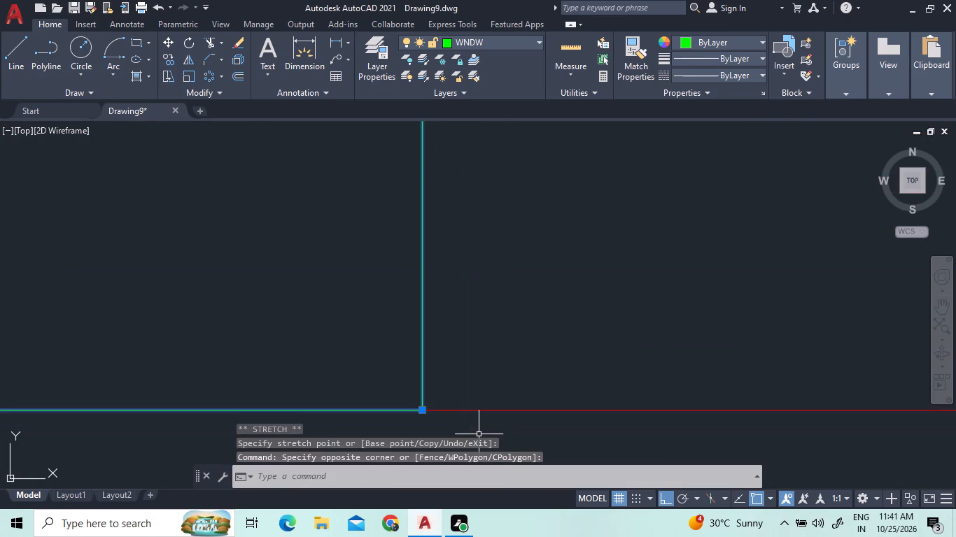
scroll(412, 423, "up", 4)
scroll(482, 353, "up", 3)
scroll(482, 353, "down", 1)
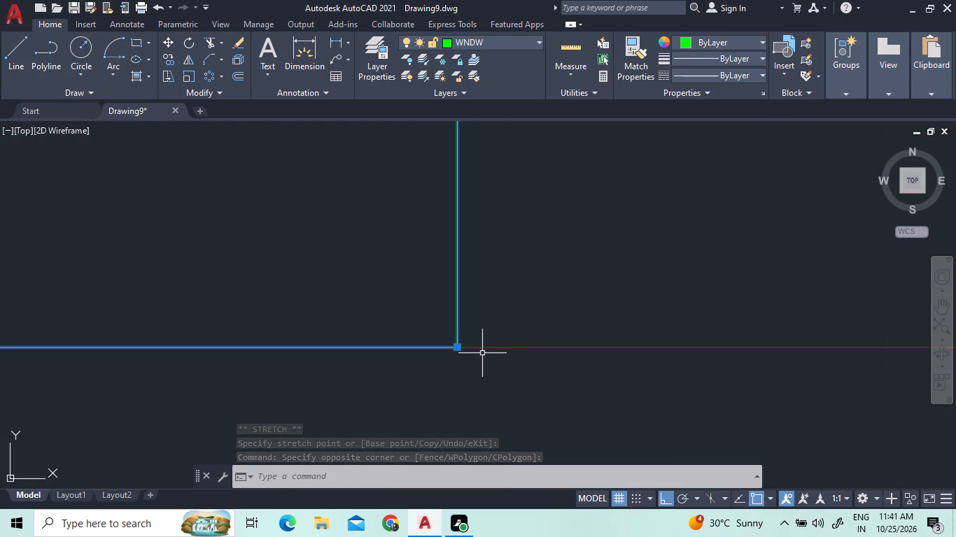
scroll(465, 350, "up", 8)
scroll(465, 350, "down", 9)
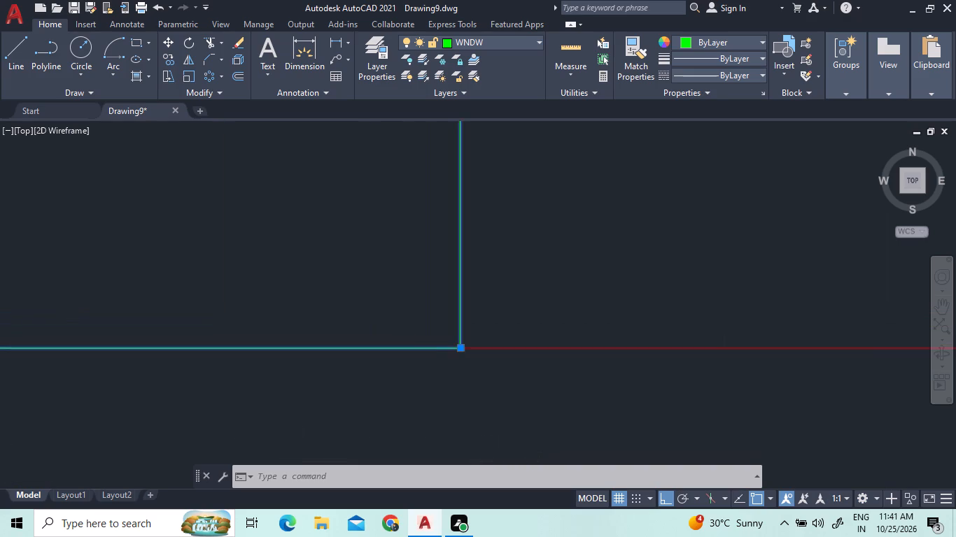
scroll(465, 349, "down", 15)
right_click(483, 237)
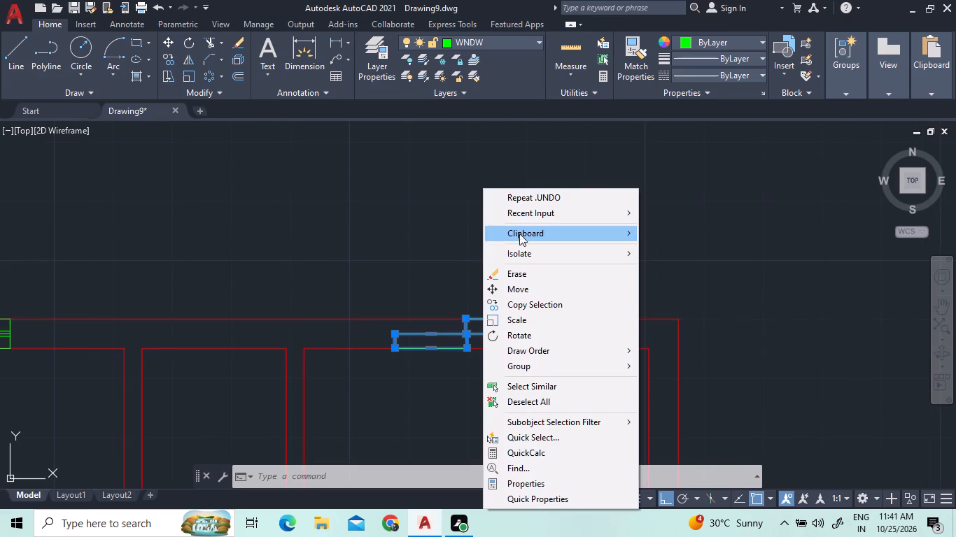
triple_click(411, 228)
left_click(411, 228)
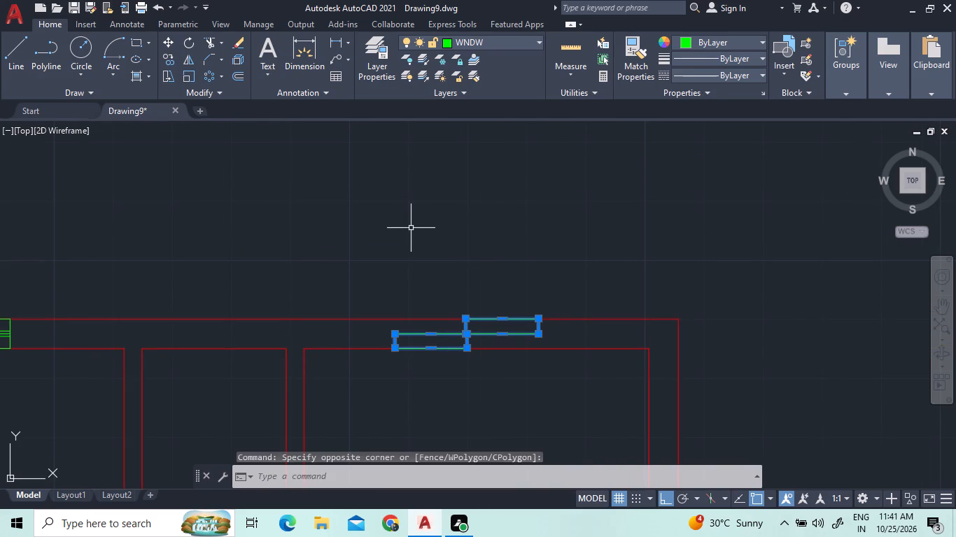
key("Escape")
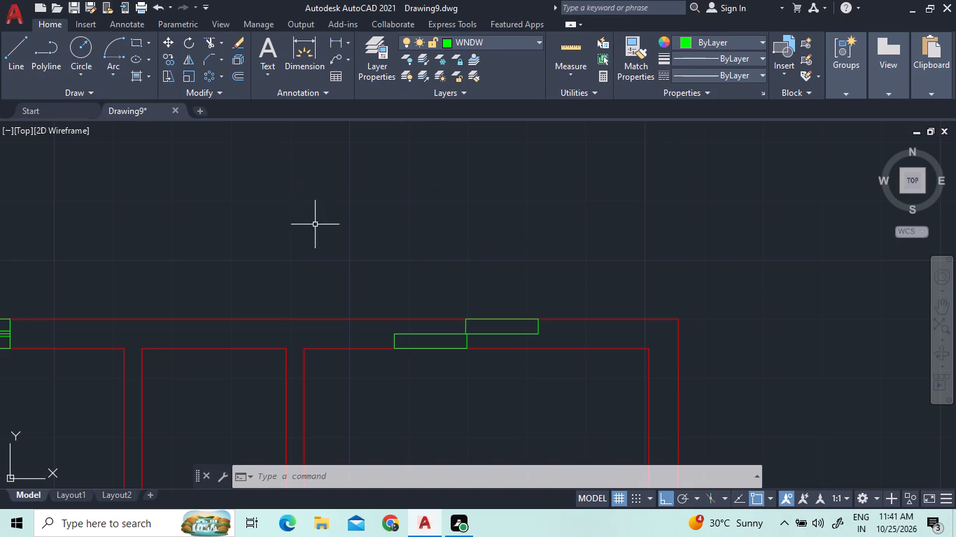
Copy the left outer wall's window horizontally about 7.3 m so the copy fits within the right outer wall.
scroll(335, 259, "down", 2)
scroll(92, 336, "up", 1)
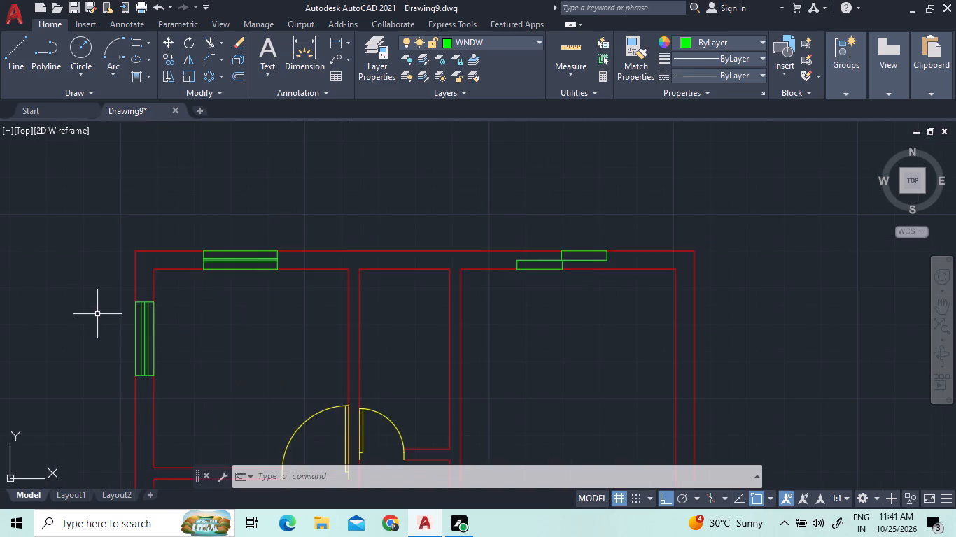
scroll(150, 374, "up", 2)
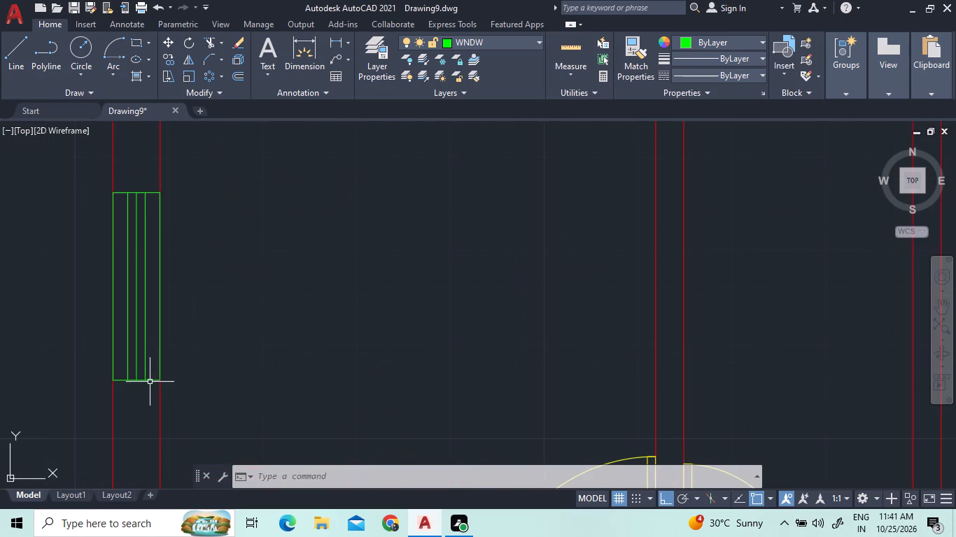
left_click(152, 397)
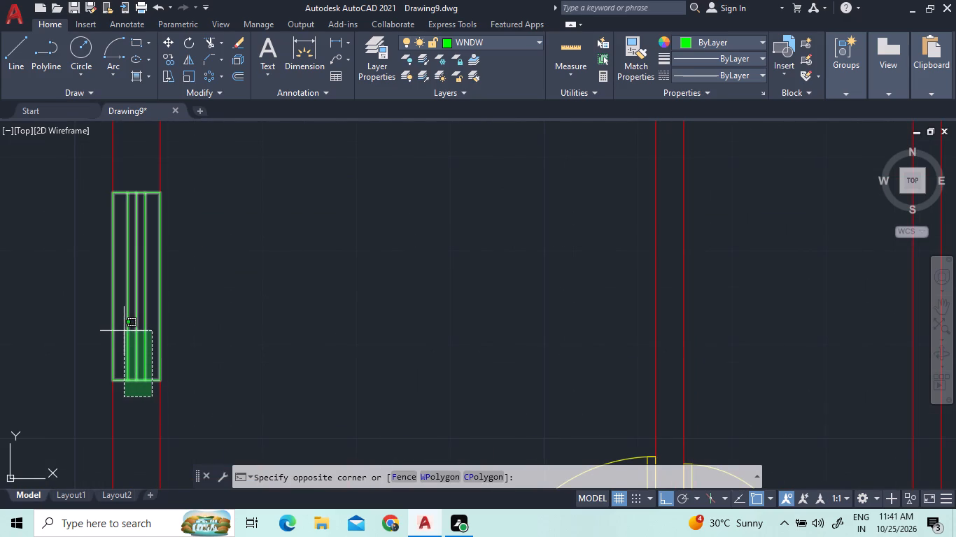
left_click(124, 331)
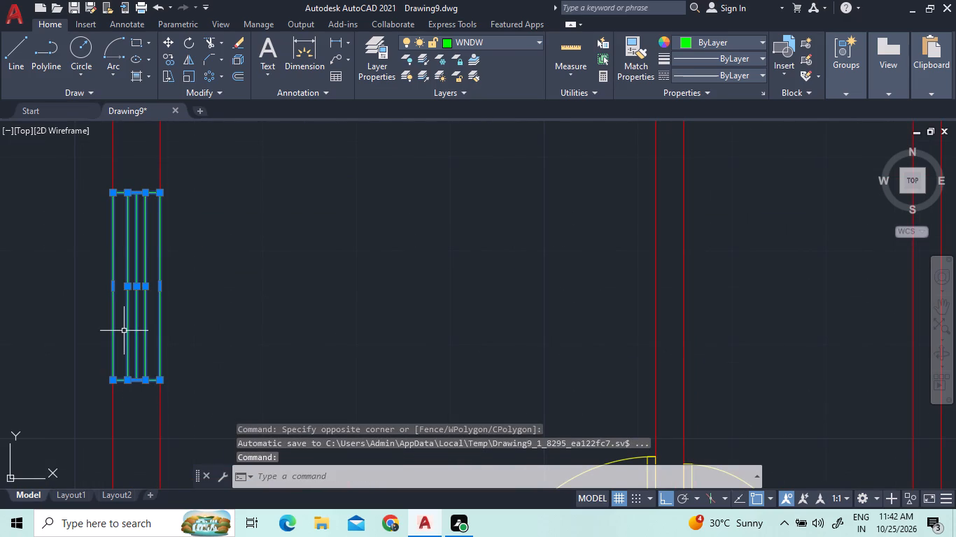
right_click(138, 334)
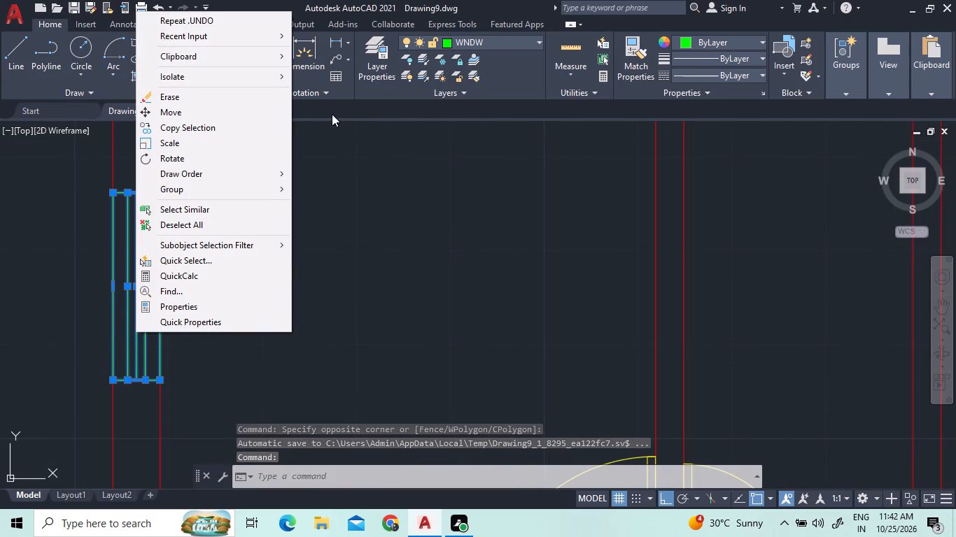
left_click(256, 131)
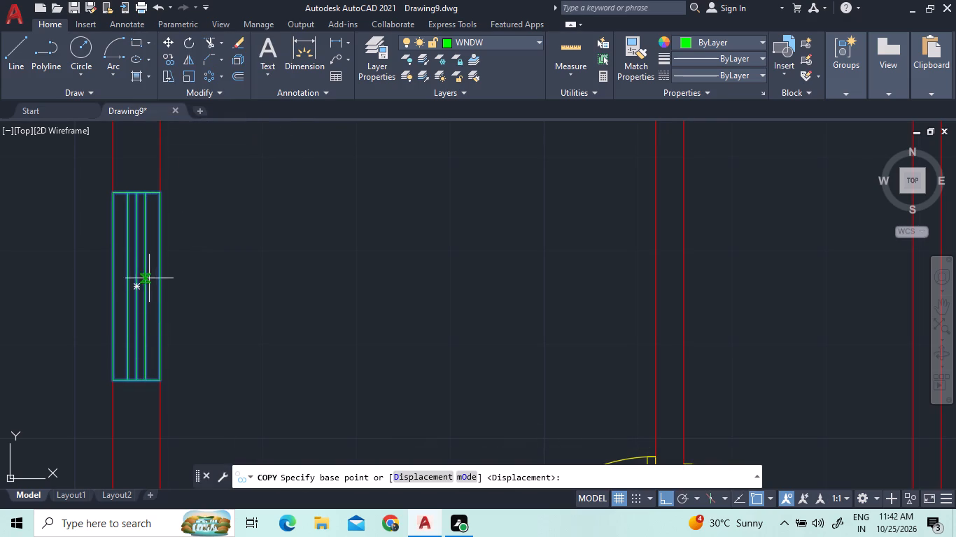
left_click(136, 288)
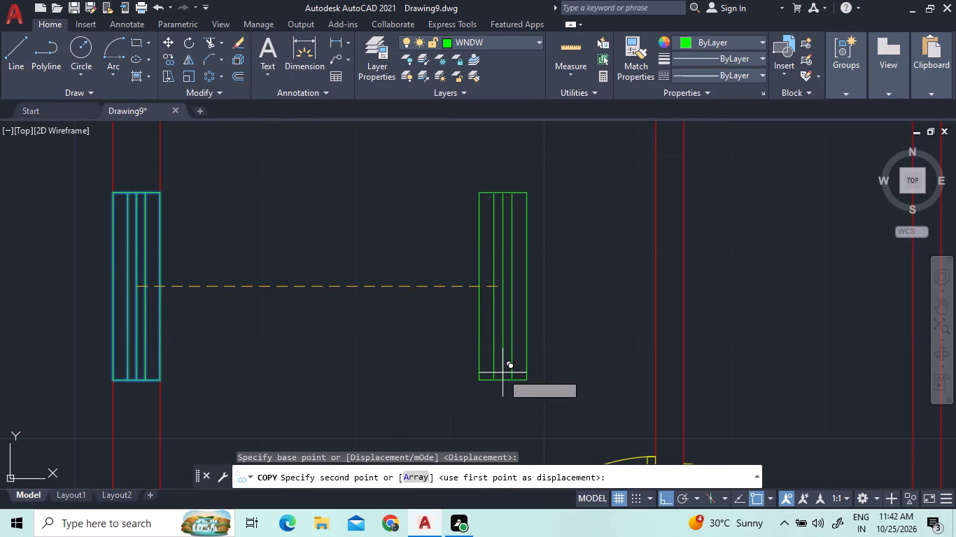
scroll(503, 375, "down", 4)
scroll(675, 382, "up", 2)
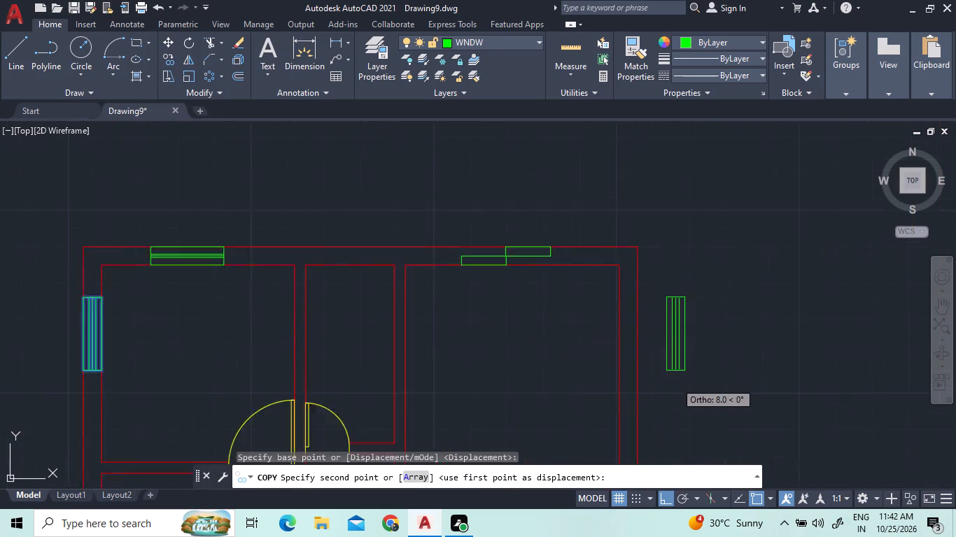
scroll(675, 382, "up", 1)
scroll(598, 336, "up", 3)
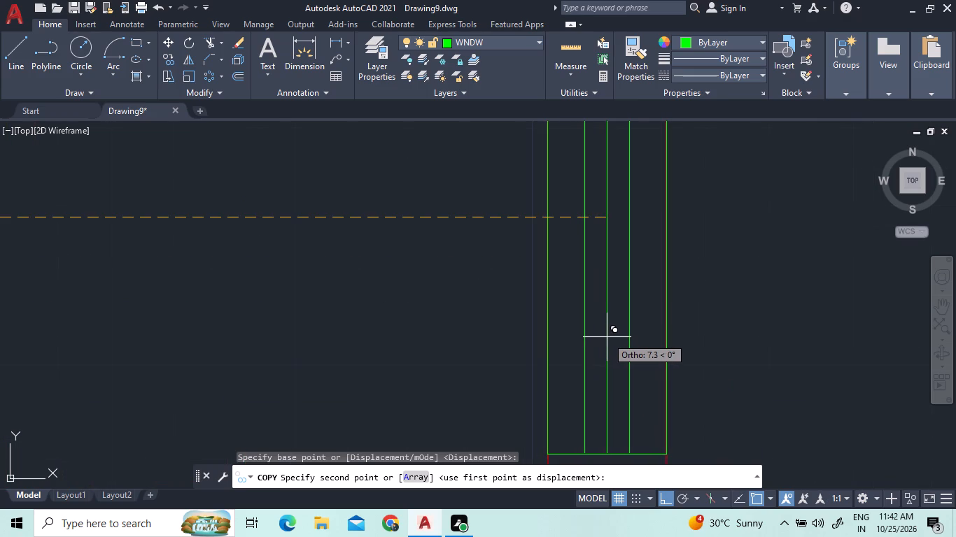
left_click(607, 336)
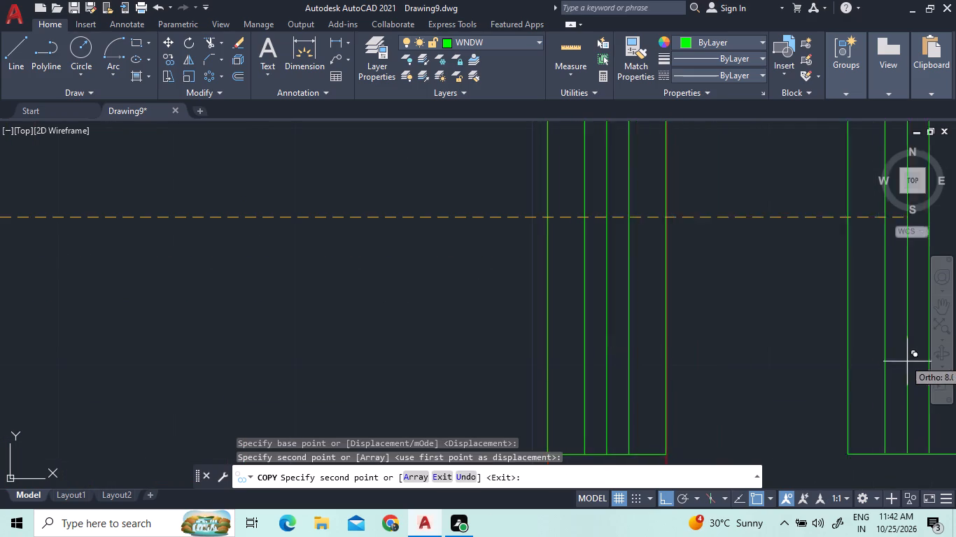
scroll(899, 358, "down", 3)
scroll(627, 308, "down", 1)
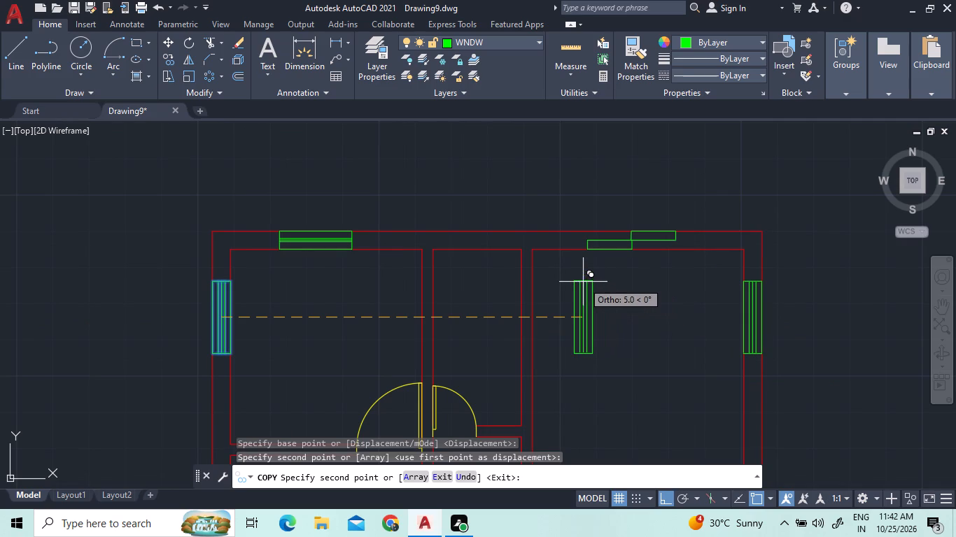
scroll(566, 287, "down", 1)
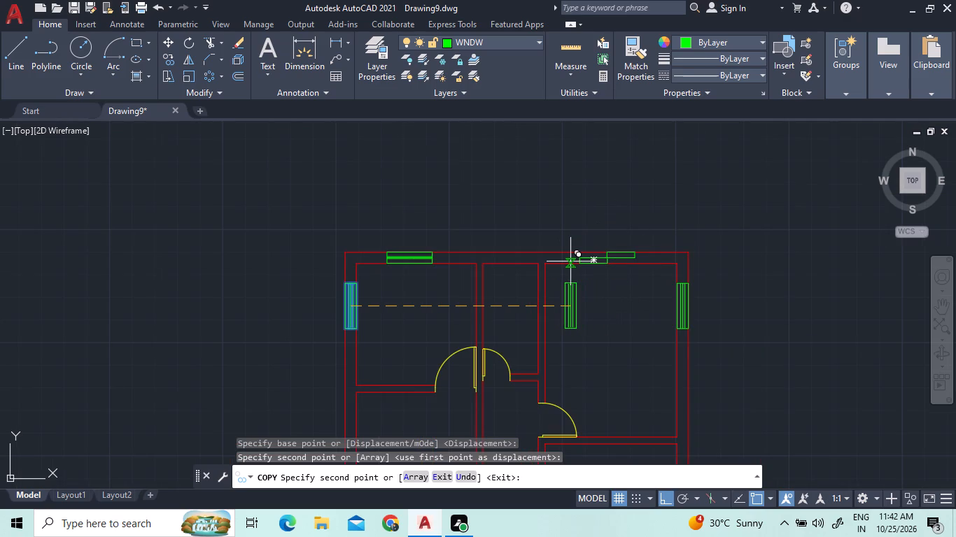
scroll(570, 262, "down", 2)
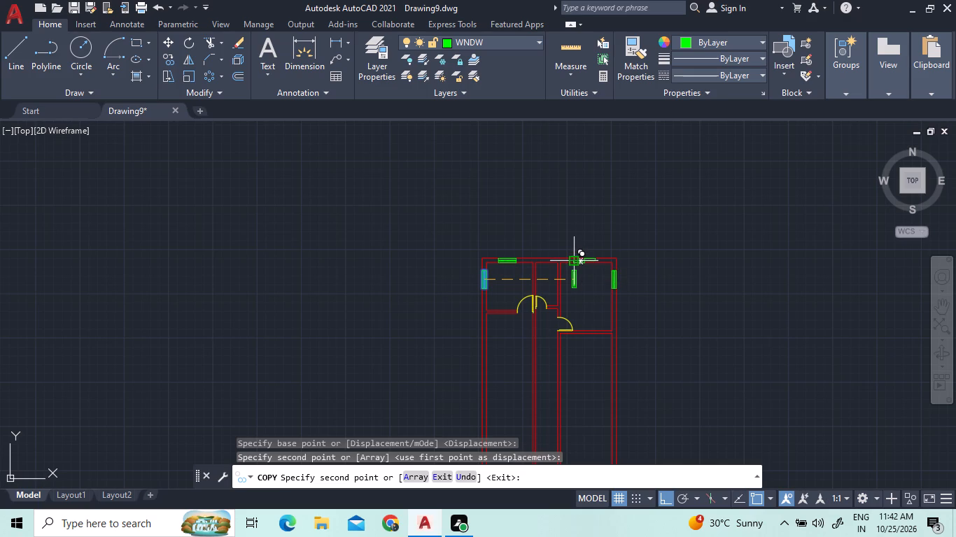
scroll(570, 262, "down", 1)
scroll(598, 230, "up", 2)
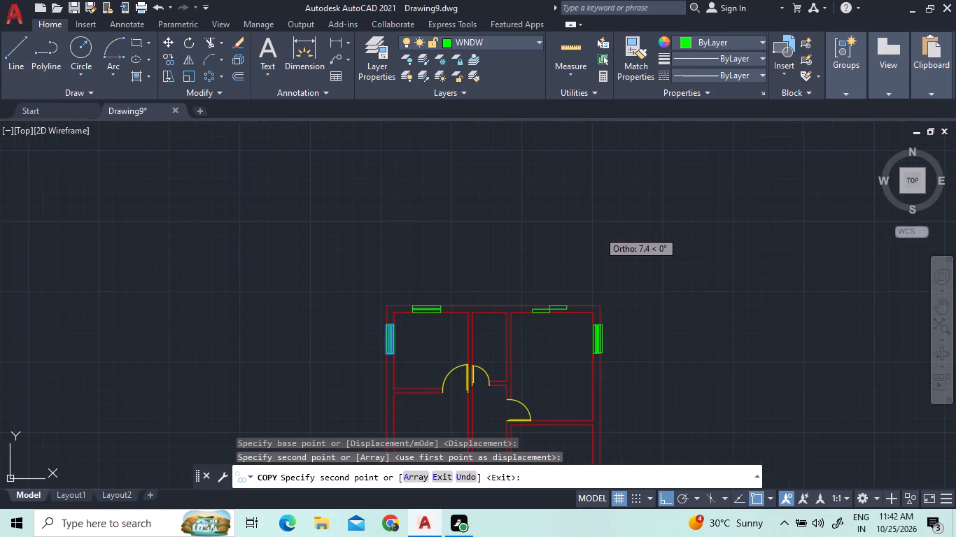
right_click(428, 222)
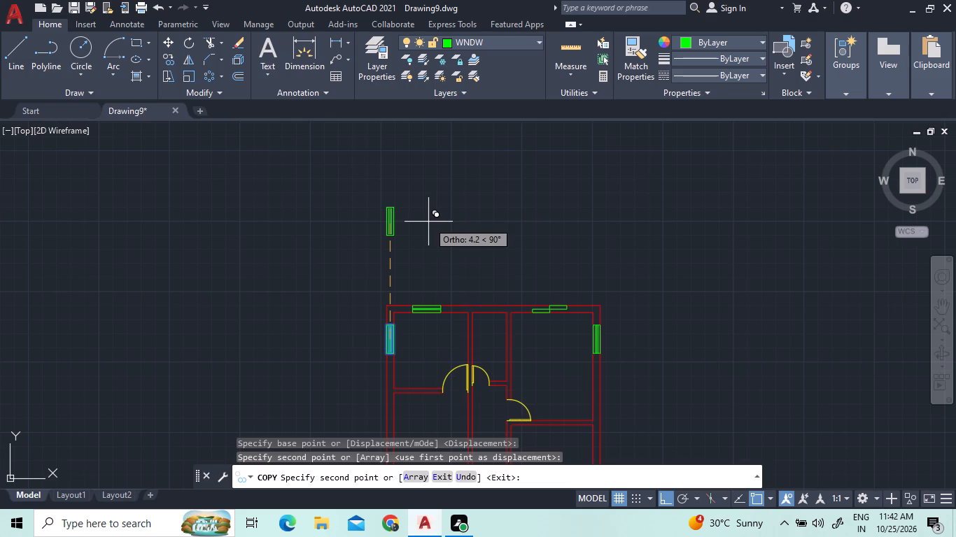
left_click(440, 231)
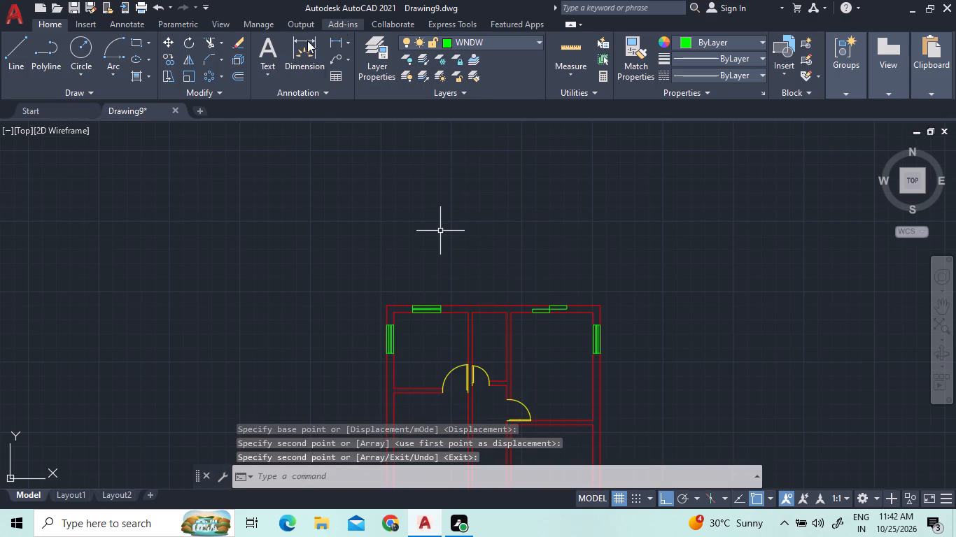
On the VNTLTR layer, draw a ventilator rectangle spanning the top wall's thickness above the narrow middle room.
left_click(528, 50)
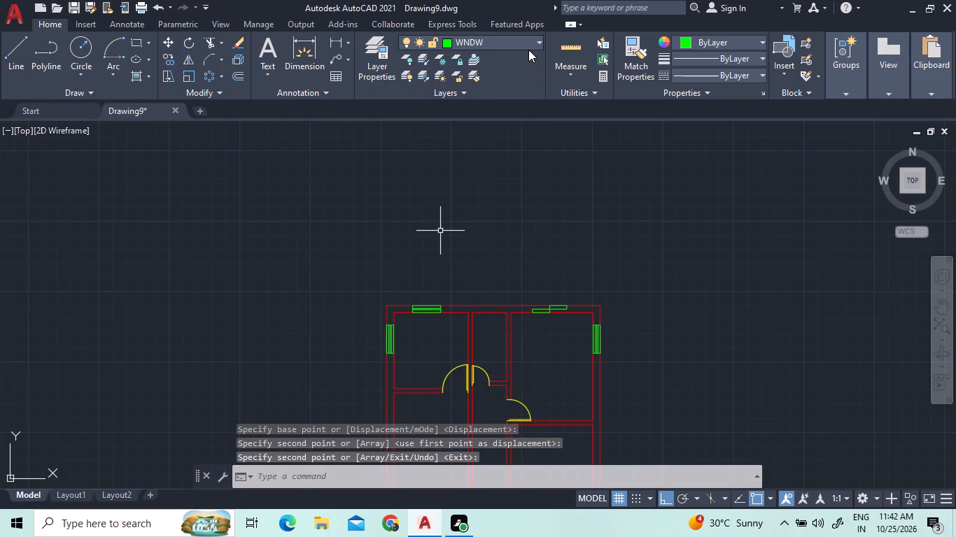
left_click(535, 41)
left_click(535, 41)
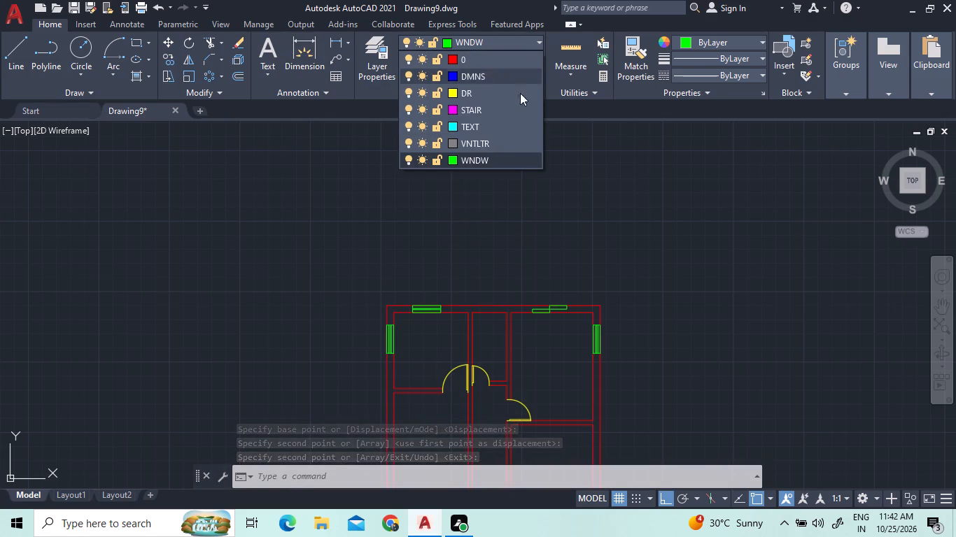
left_click(500, 142)
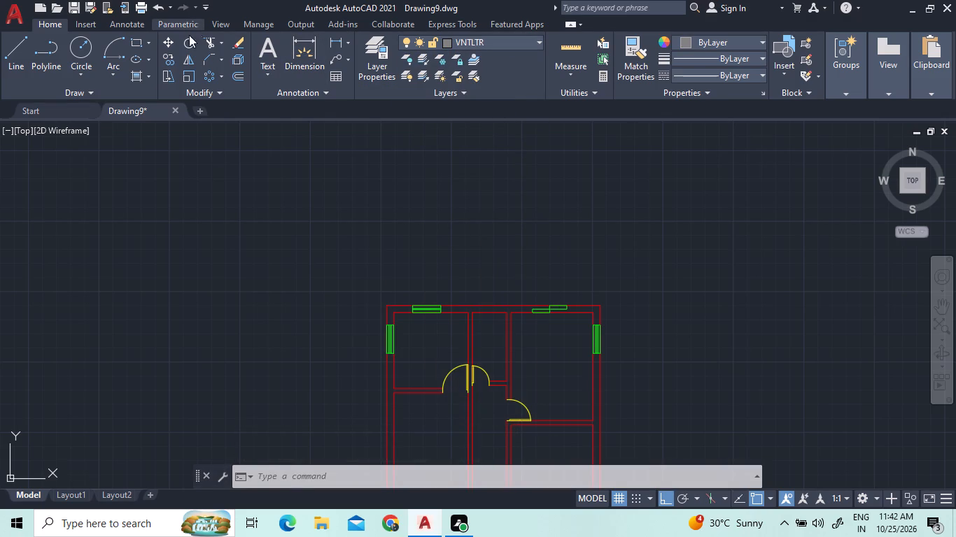
left_click(134, 37)
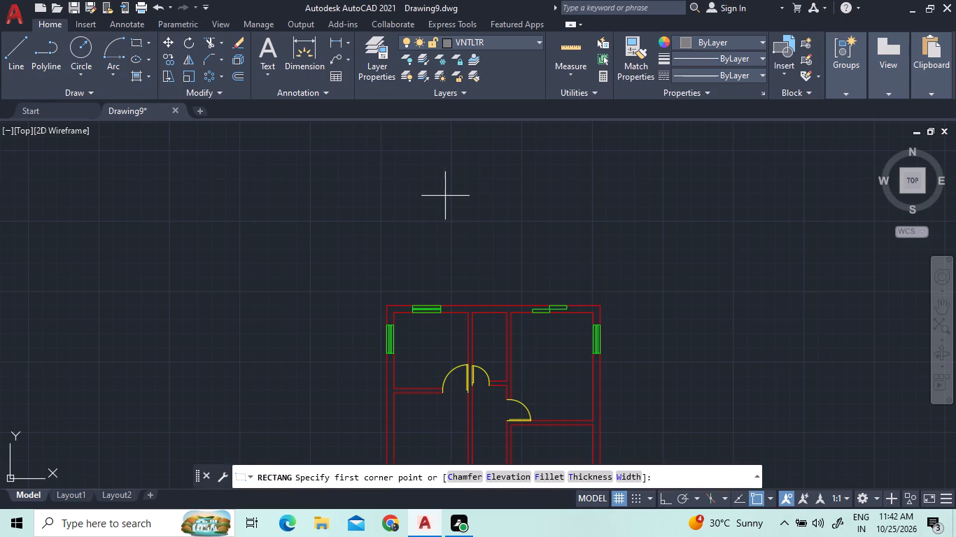
scroll(493, 300, "up", 4)
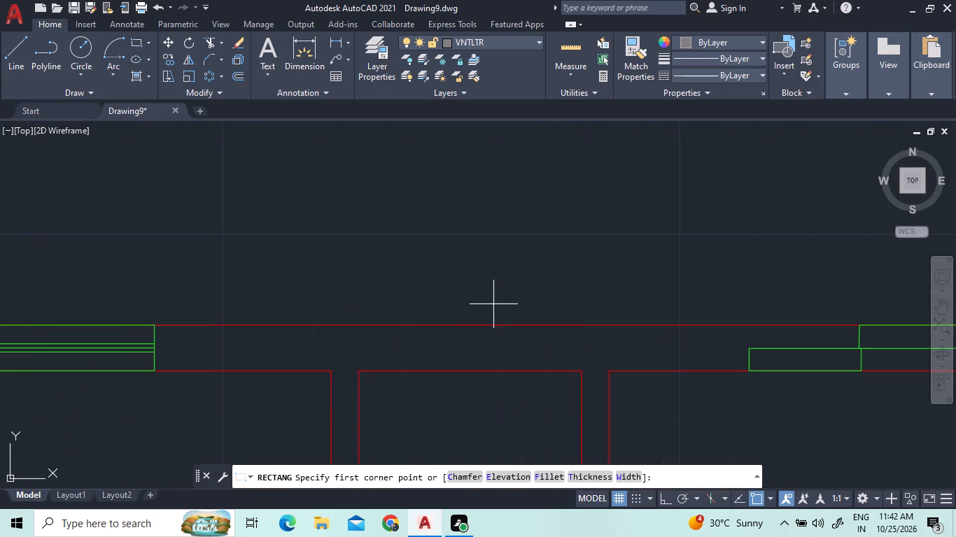
left_click(422, 323)
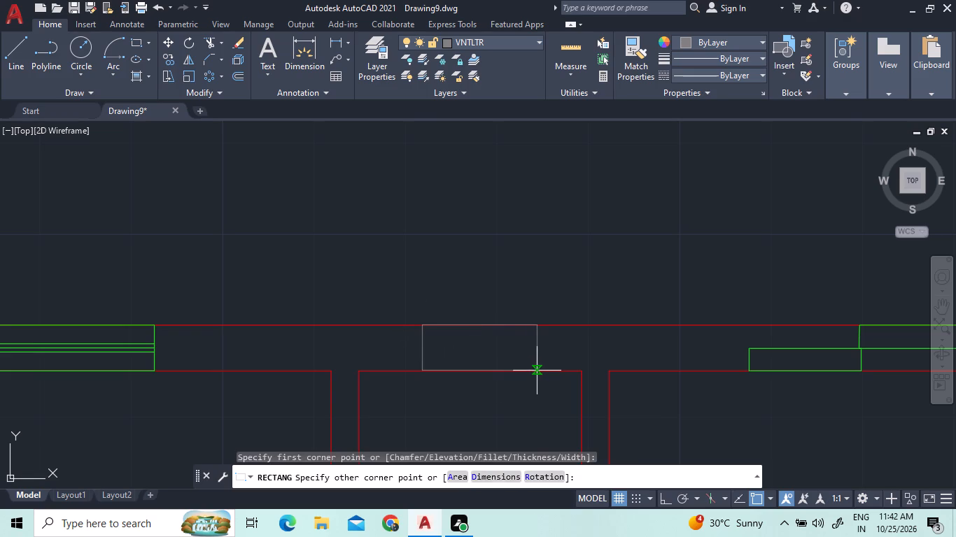
scroll(537, 372, "up", 3)
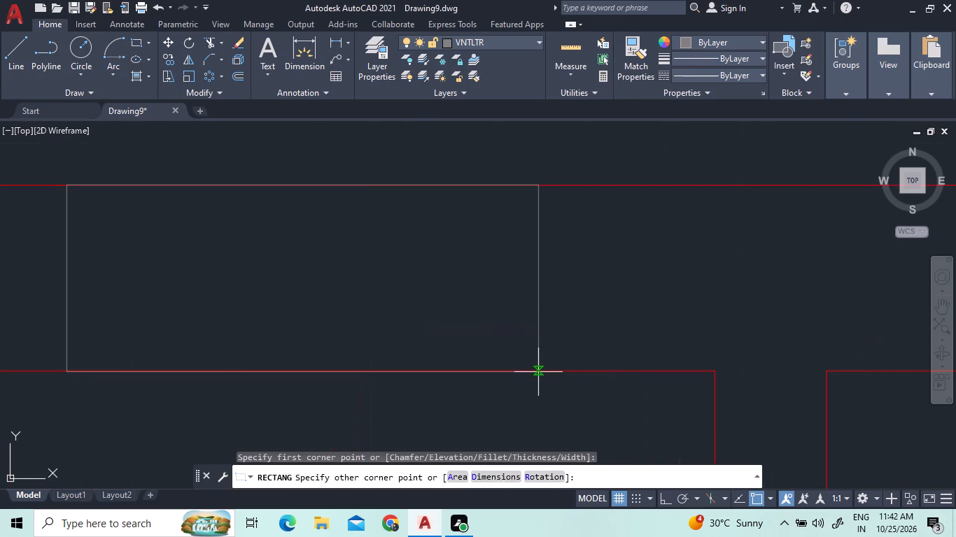
left_click(538, 371)
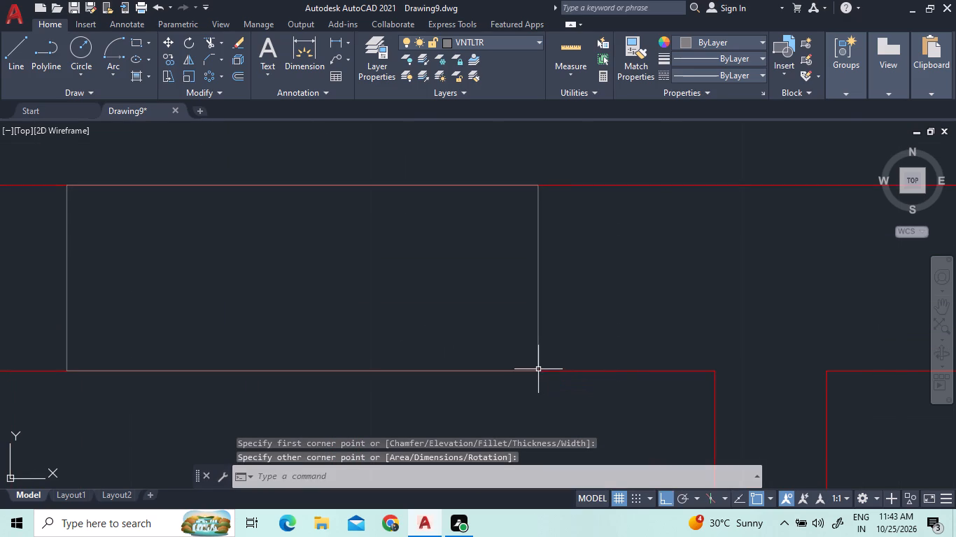
Draw two horizontal lines across the ventilator rectangle, one at mid-height and one halfway between it and the top edge.
scroll(673, 306, "down", 3)
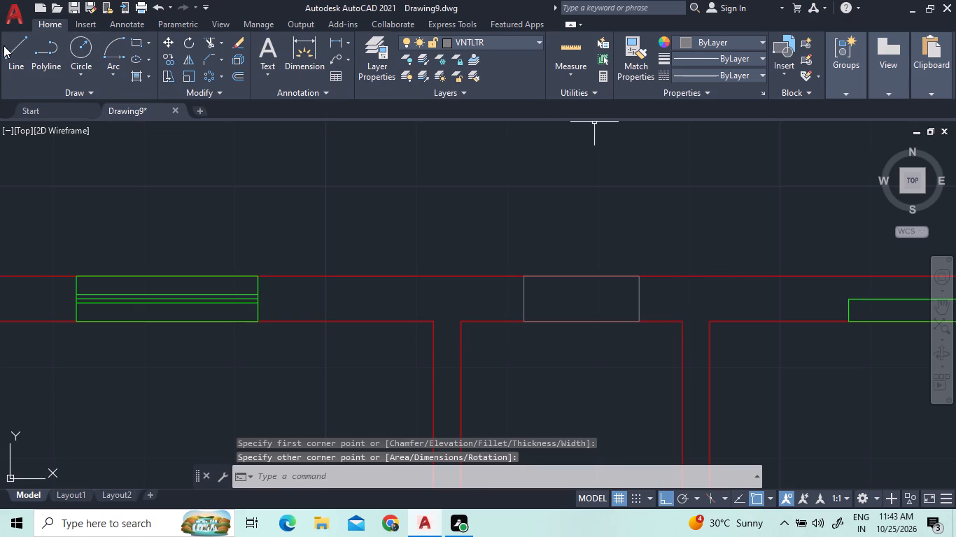
left_click(6, 50)
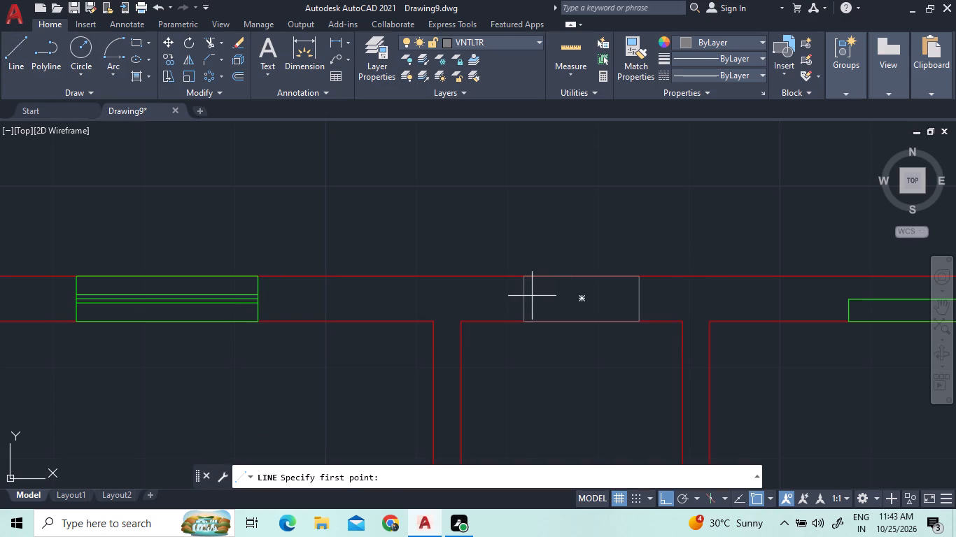
left_click(526, 297)
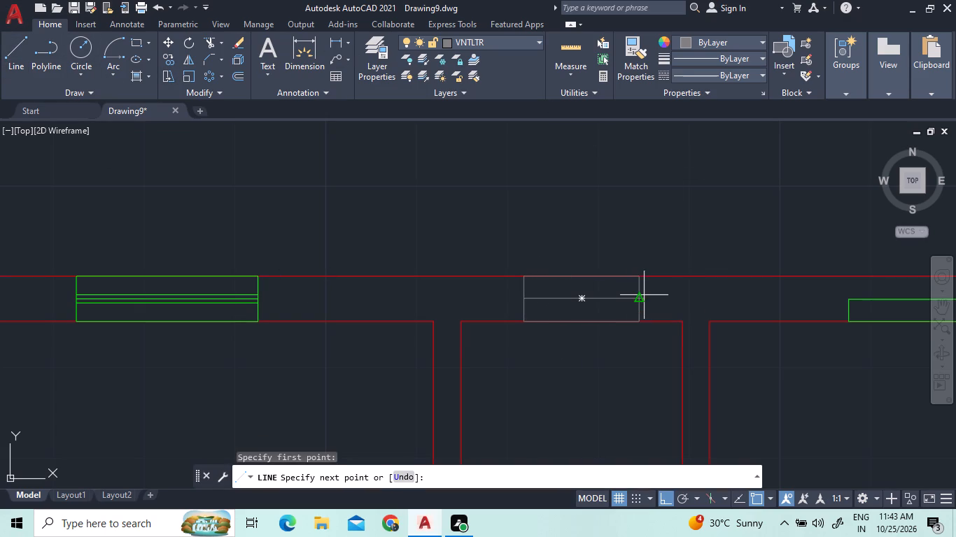
left_click(640, 295)
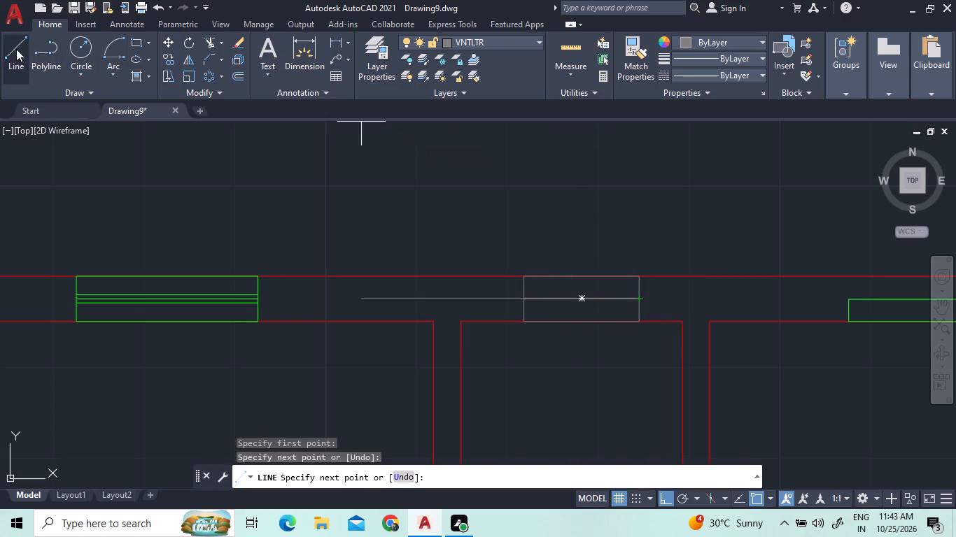
left_click(15, 48)
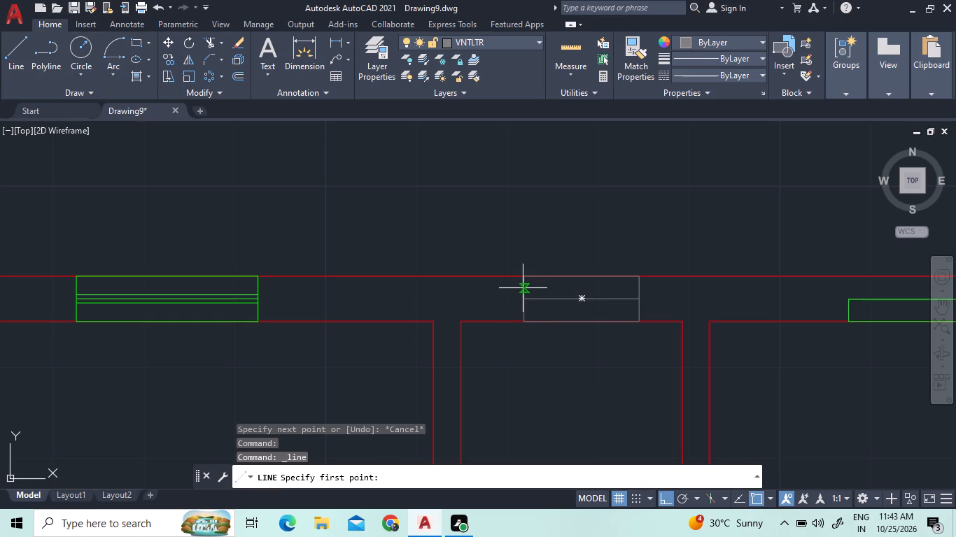
left_click(523, 288)
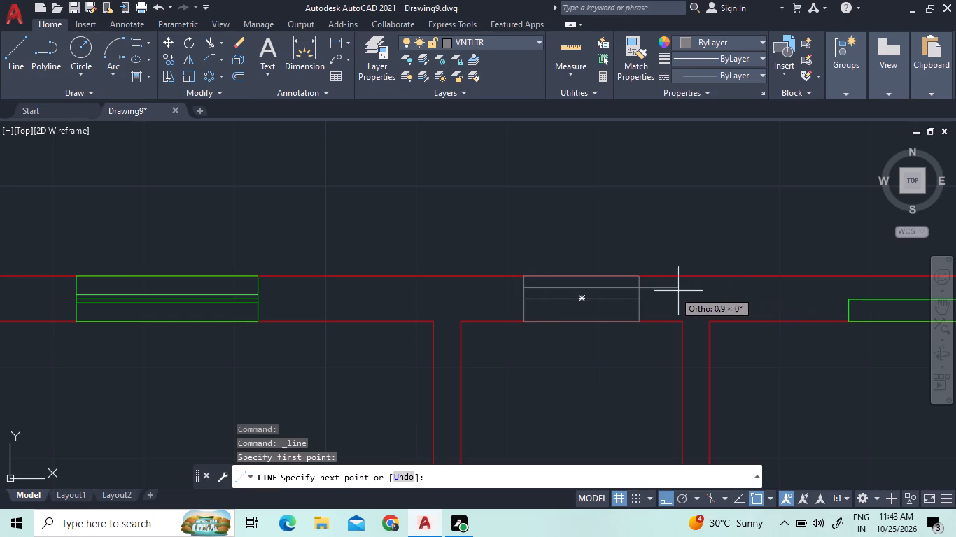
left_click(635, 287)
right_click(640, 246)
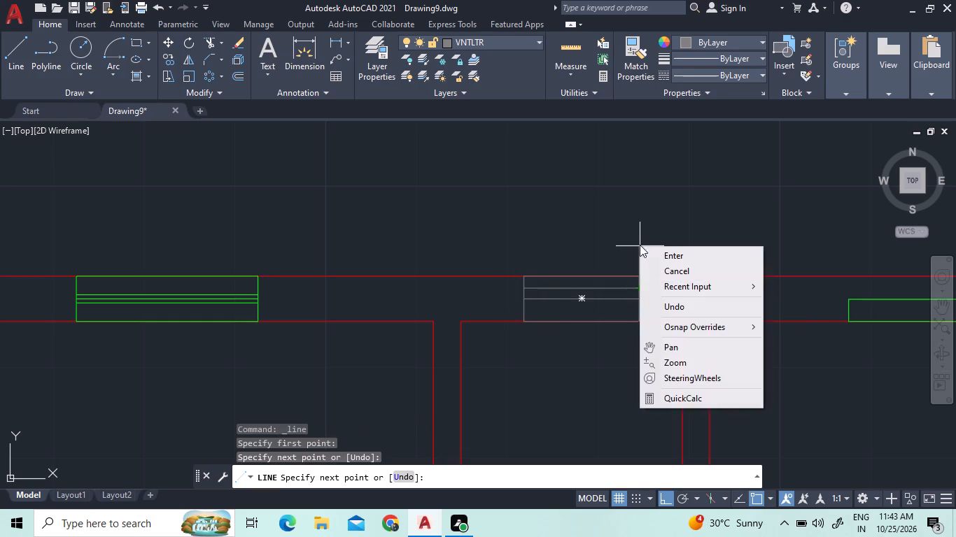
left_click(646, 254)
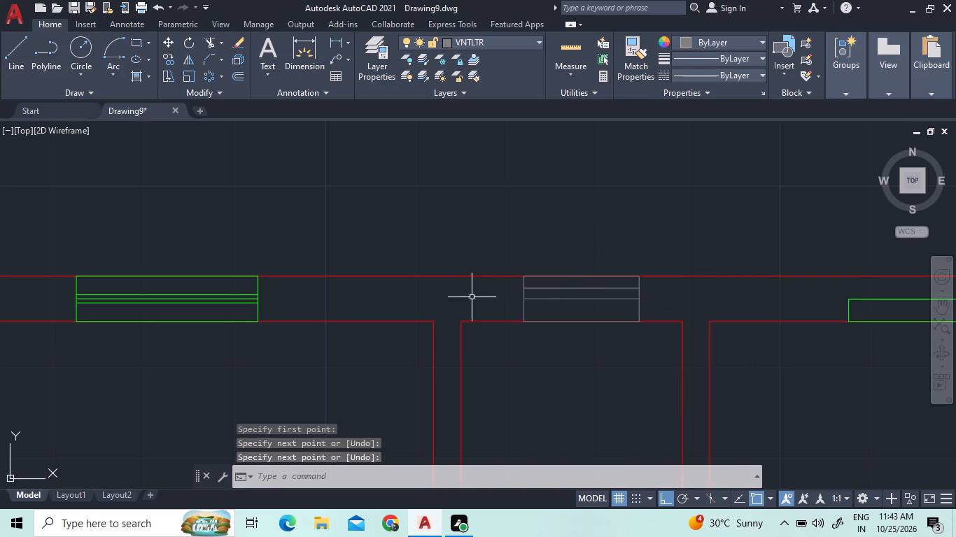
Load the HIDDEN linetype and make it the current linetype.
scroll(542, 285, "down", 2)
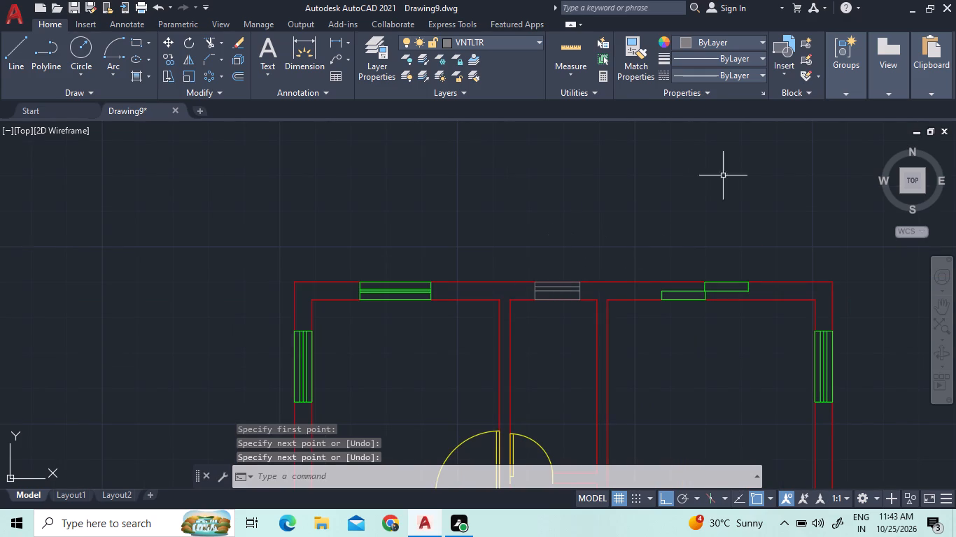
left_click(751, 76)
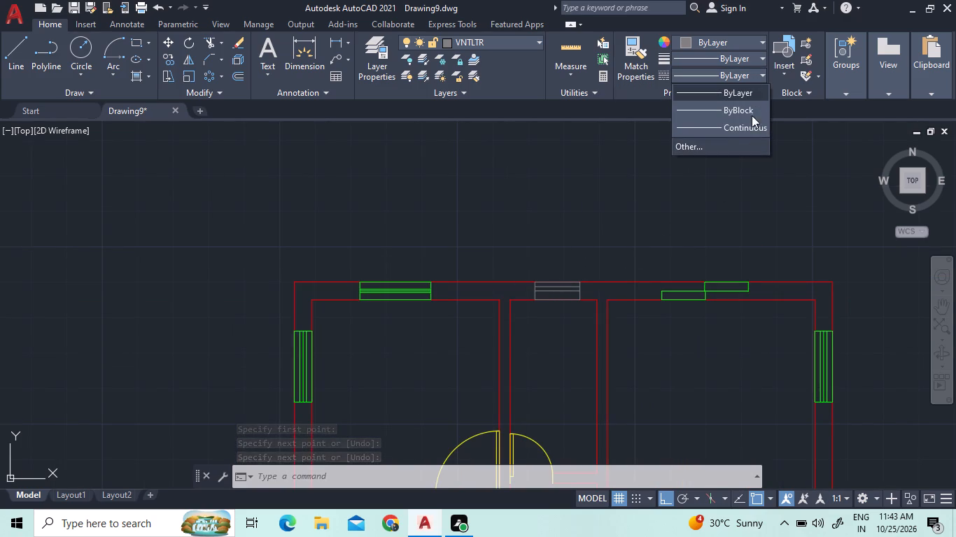
left_click(741, 145)
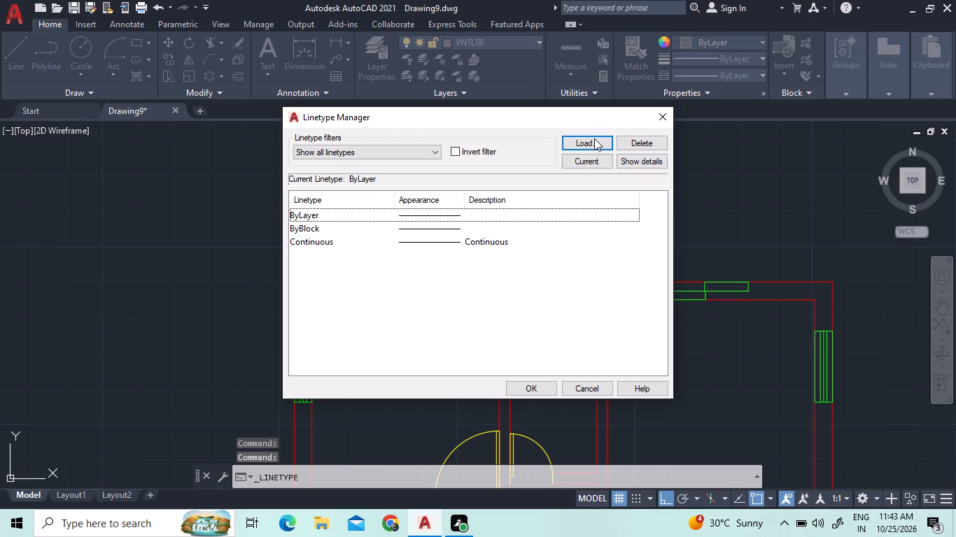
left_click(594, 138)
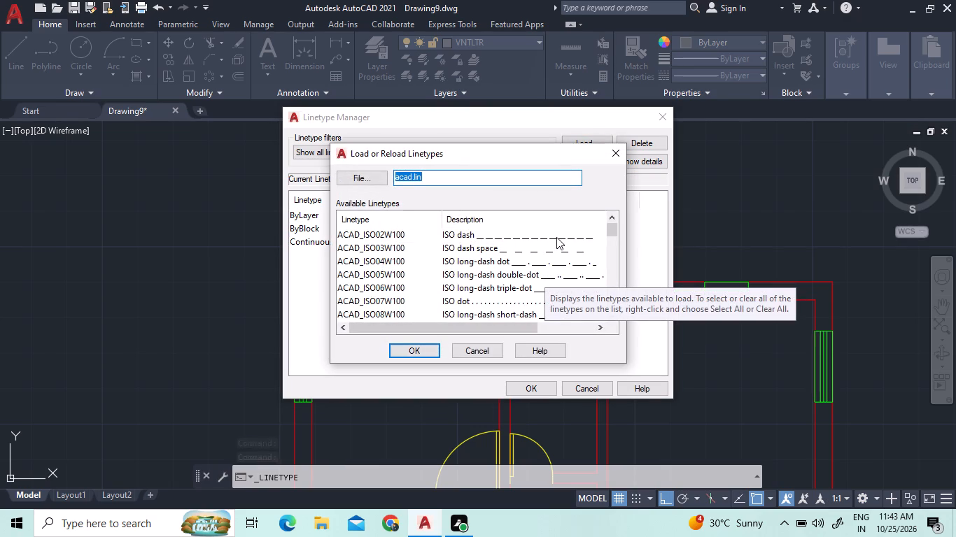
key("f")
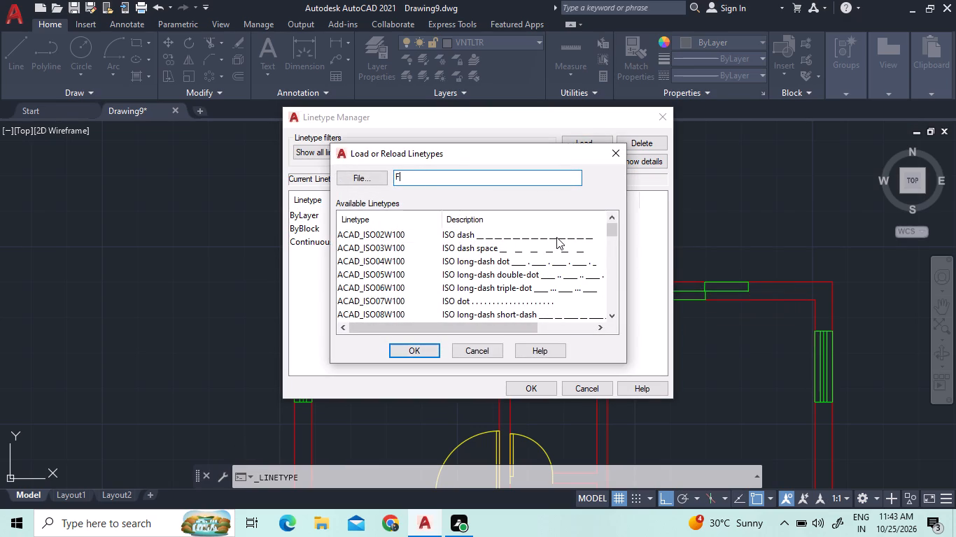
key("BackSpace")
key("h")
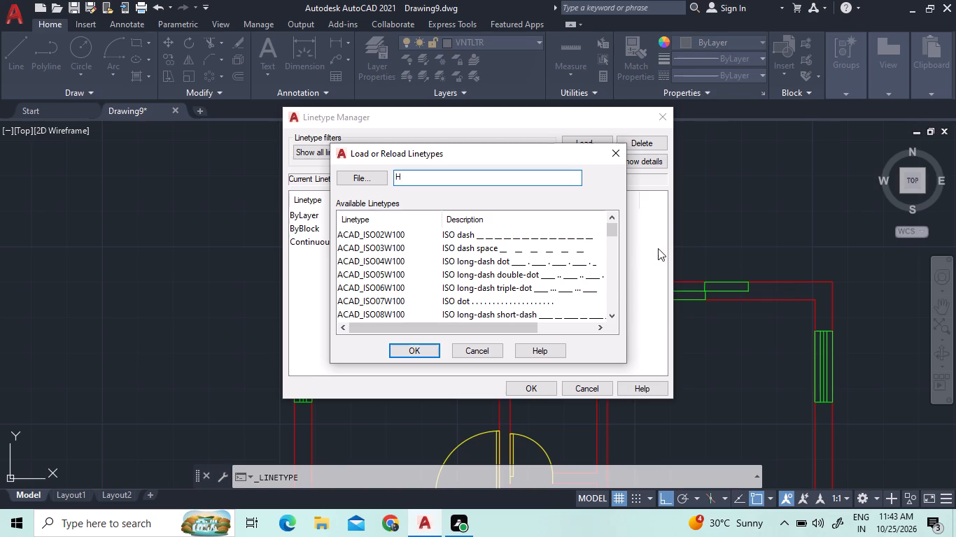
left_click(454, 187)
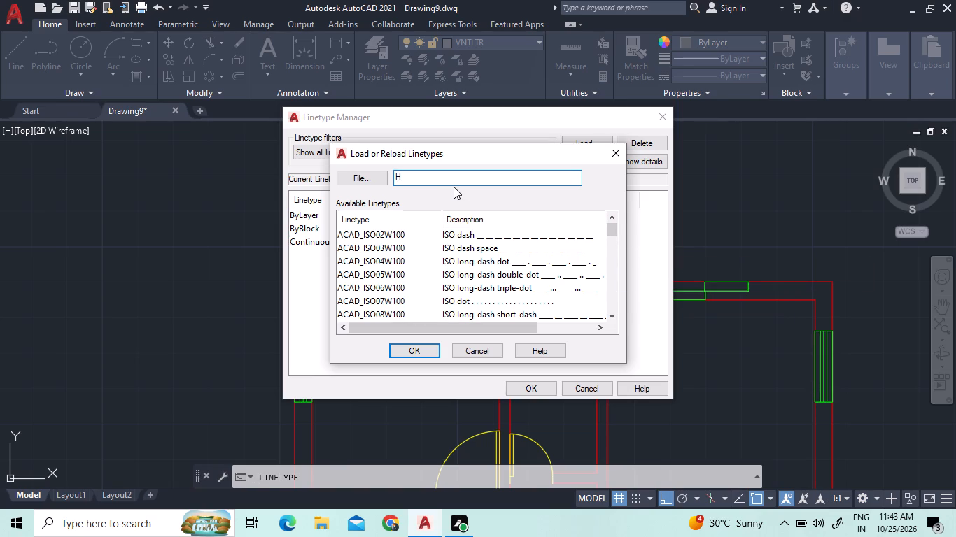
key("BackSpace")
key("BackSpace")
key("h")
scroll(424, 293, "down", 4)
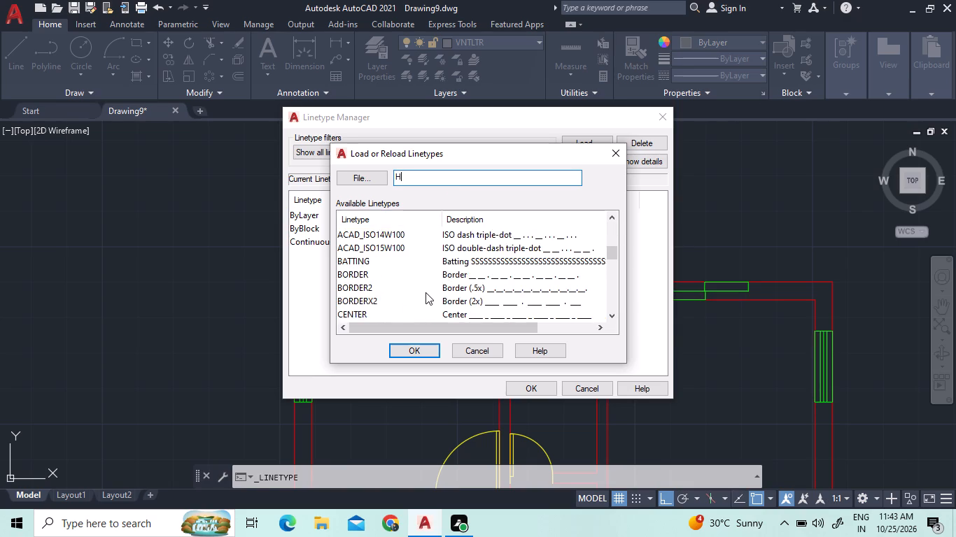
scroll(426, 292, "down", 8)
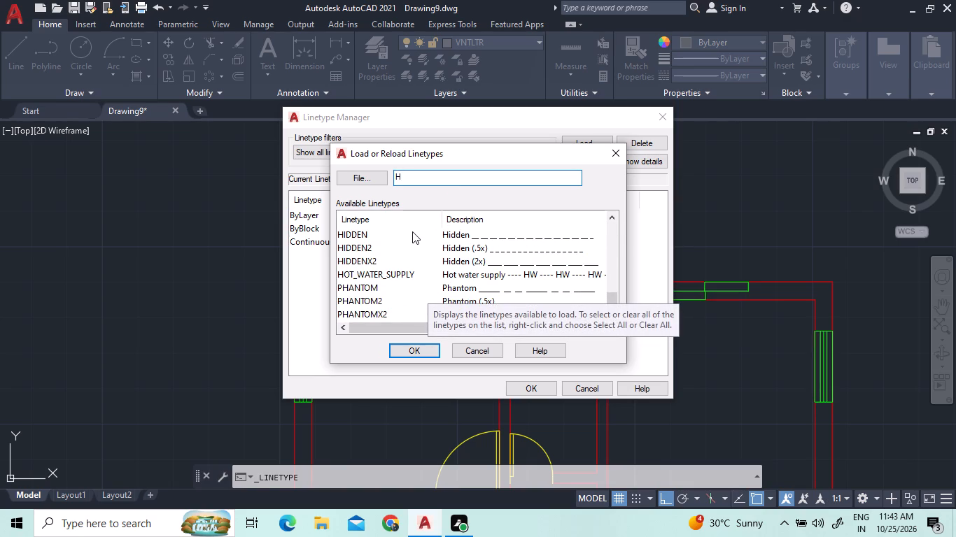
left_click(412, 231)
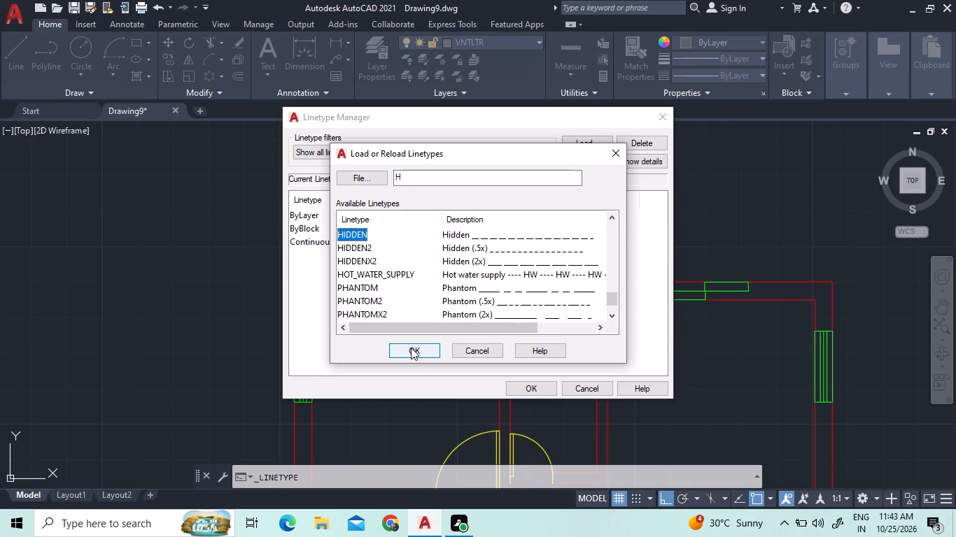
left_click(411, 348)
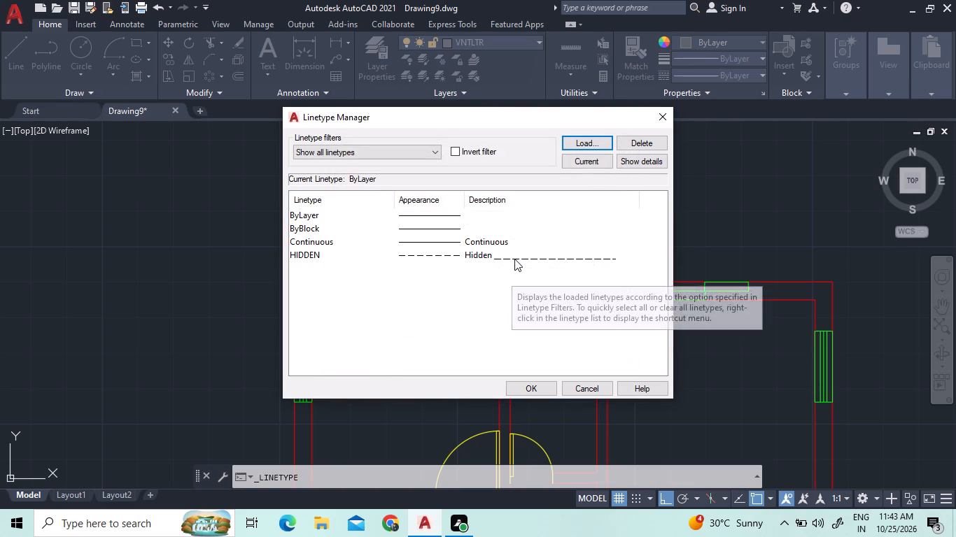
double_click(516, 257)
left_click(533, 385)
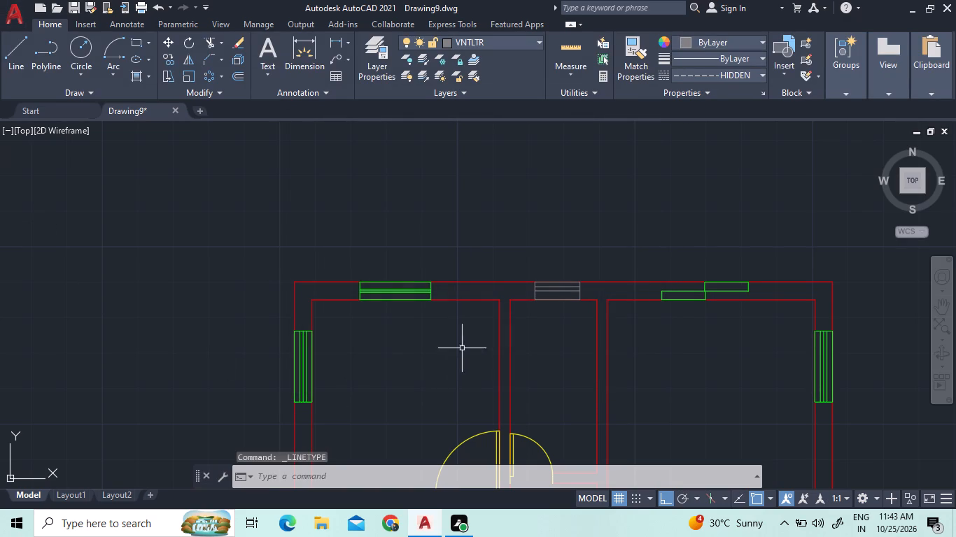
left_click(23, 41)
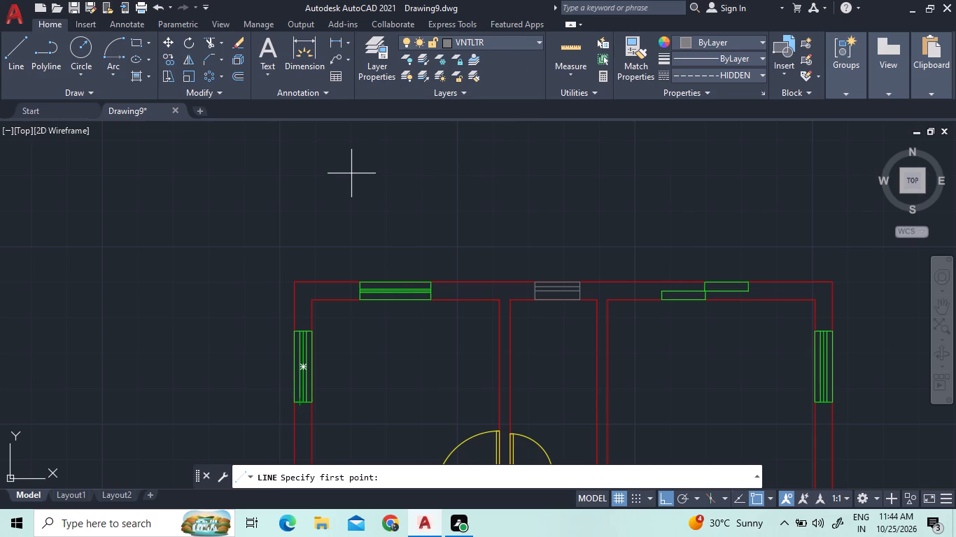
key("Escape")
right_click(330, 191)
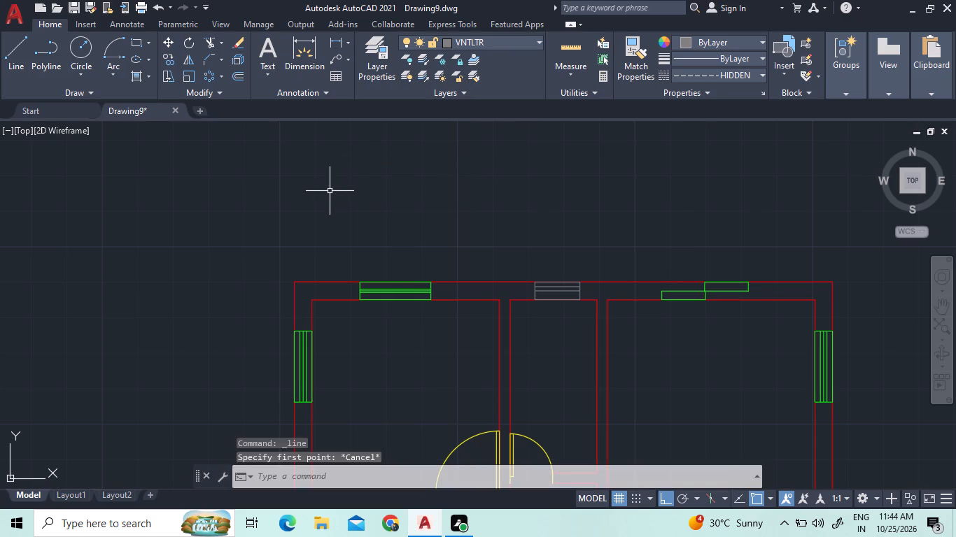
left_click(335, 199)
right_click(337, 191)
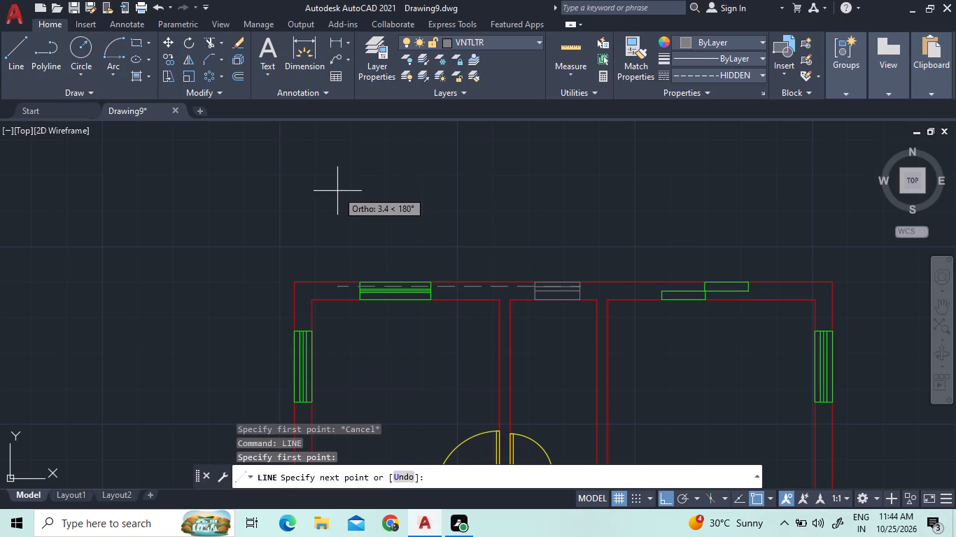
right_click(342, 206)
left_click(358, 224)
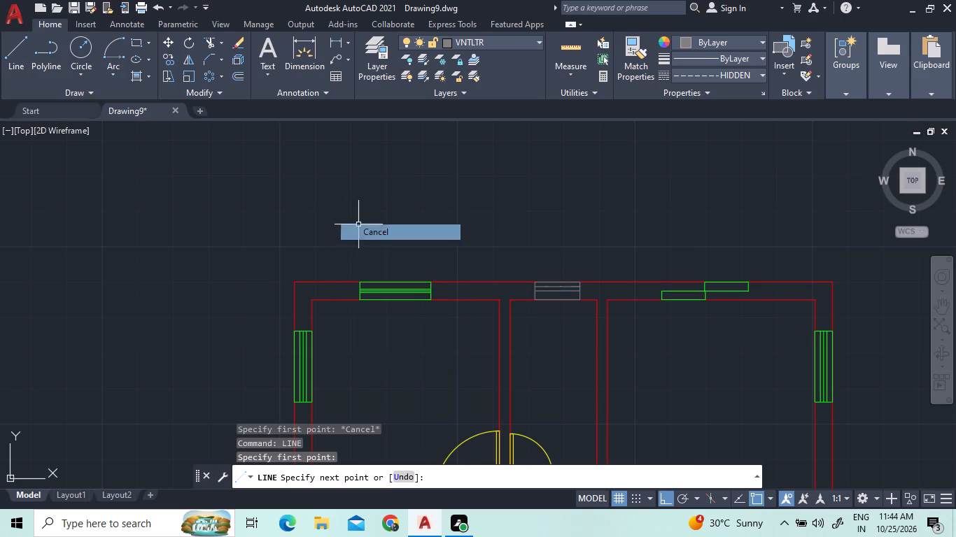
Create a new layer named LNTL.
right_click(380, 169)
left_click(454, 195)
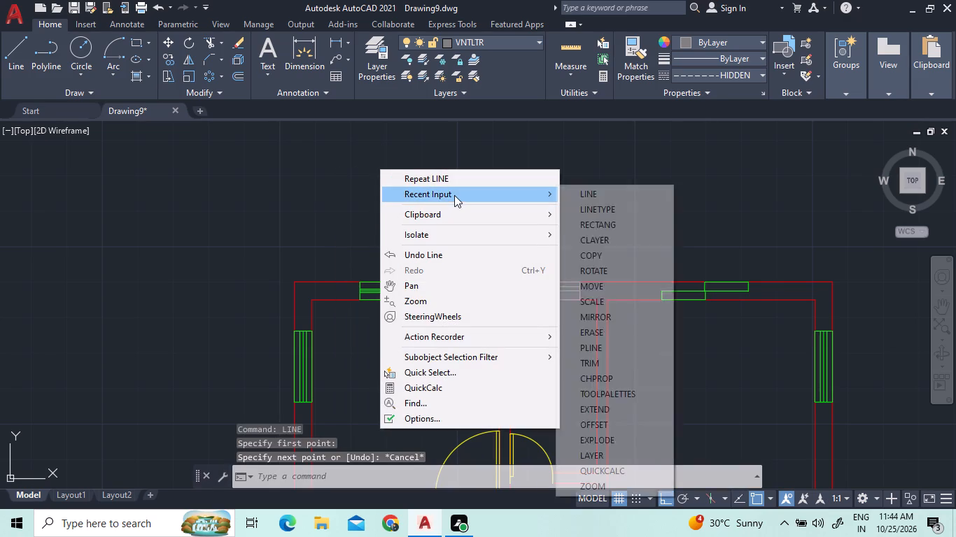
left_click(612, 456)
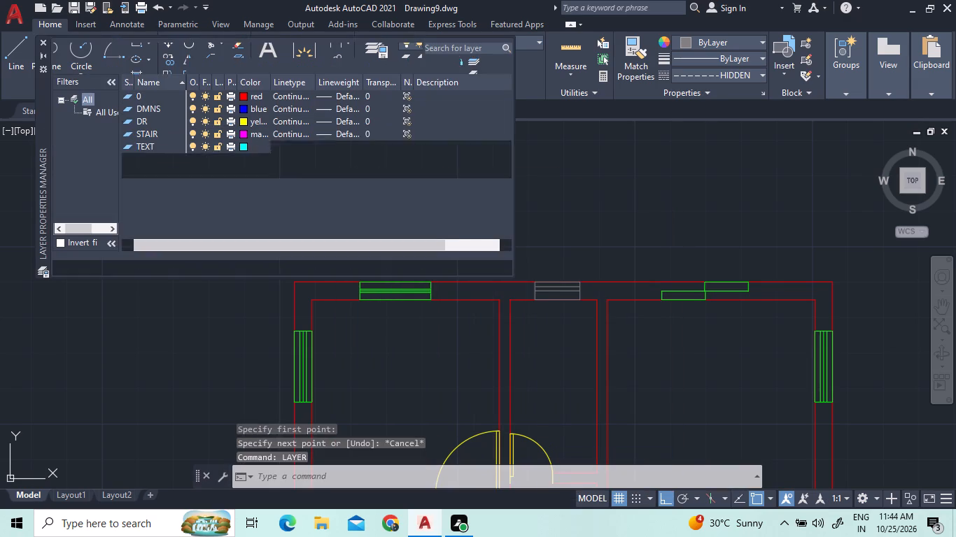
left_click(129, 61)
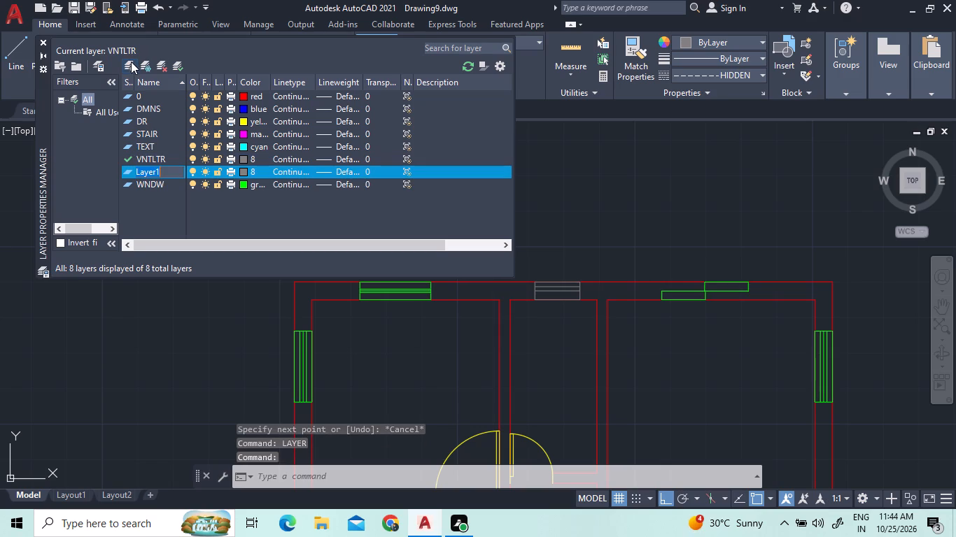
type("LU")
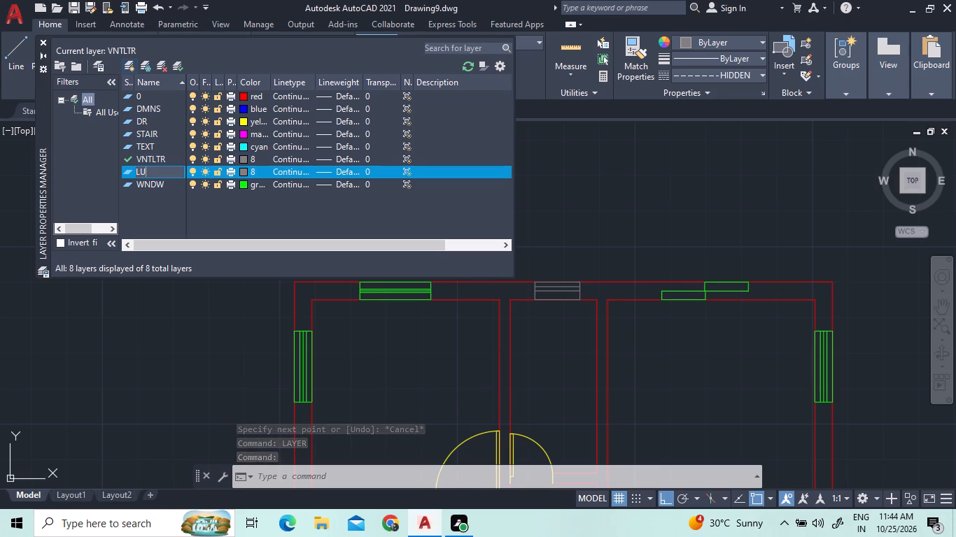
key("BackSpace")
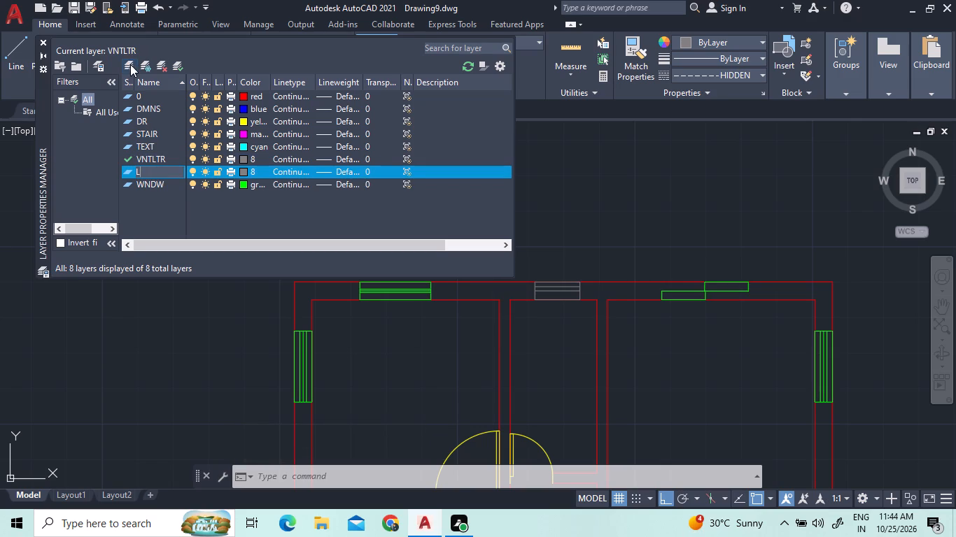
type("NTL")
key("Return")
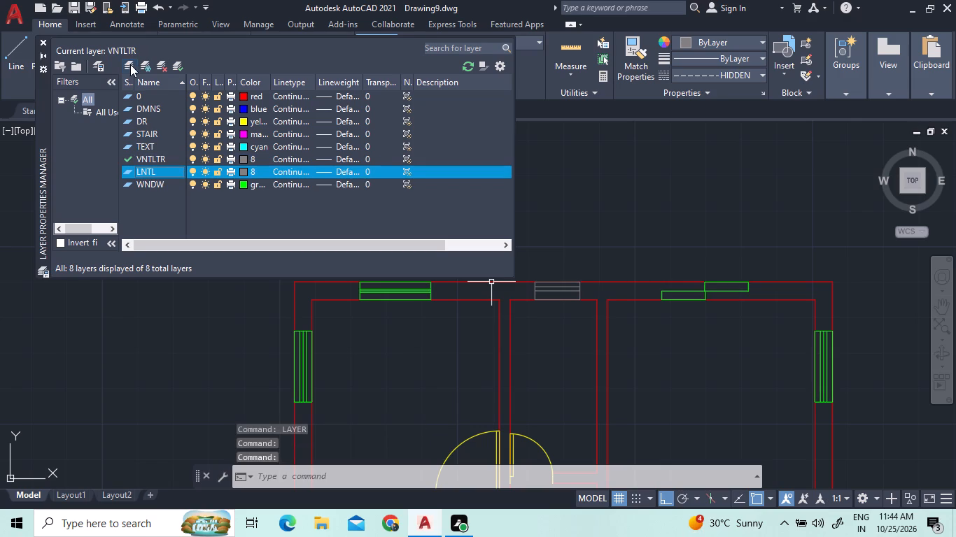
Set the LNTL layer's colour to index 240 and close the layer manager.
left_click(244, 167)
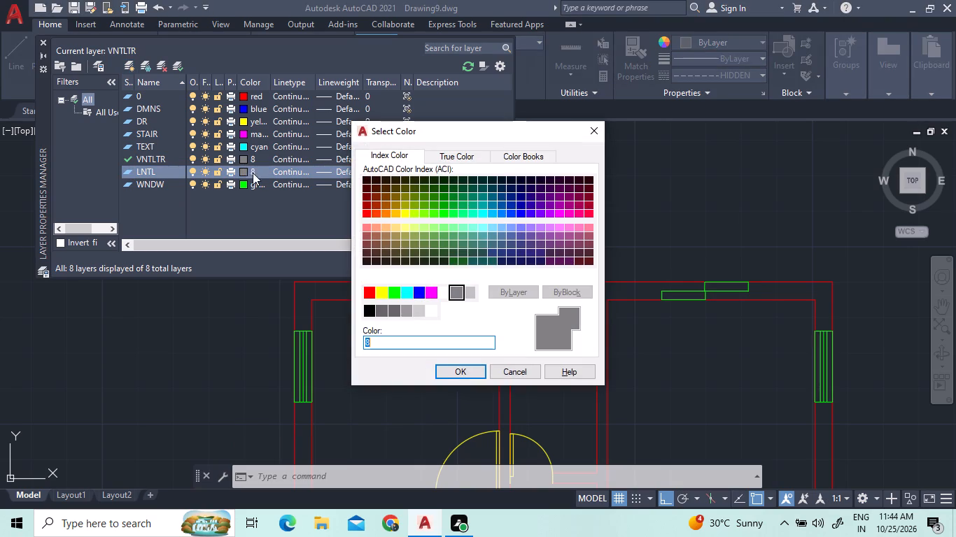
left_click(582, 217)
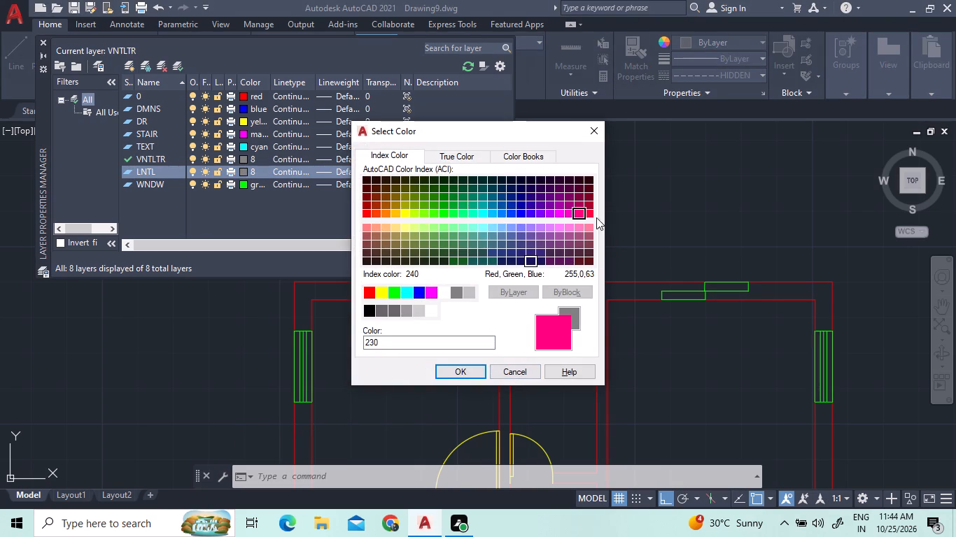
left_click(596, 213)
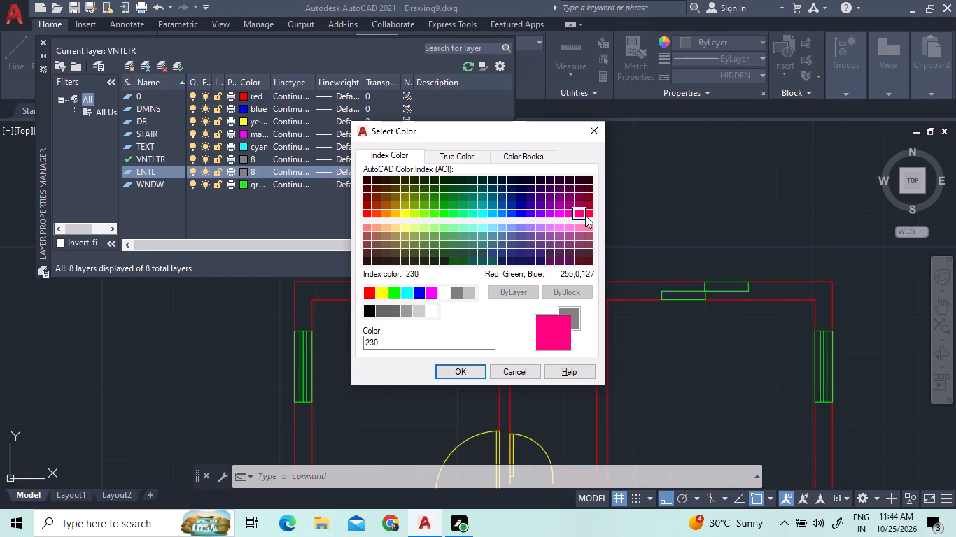
double_click(592, 214)
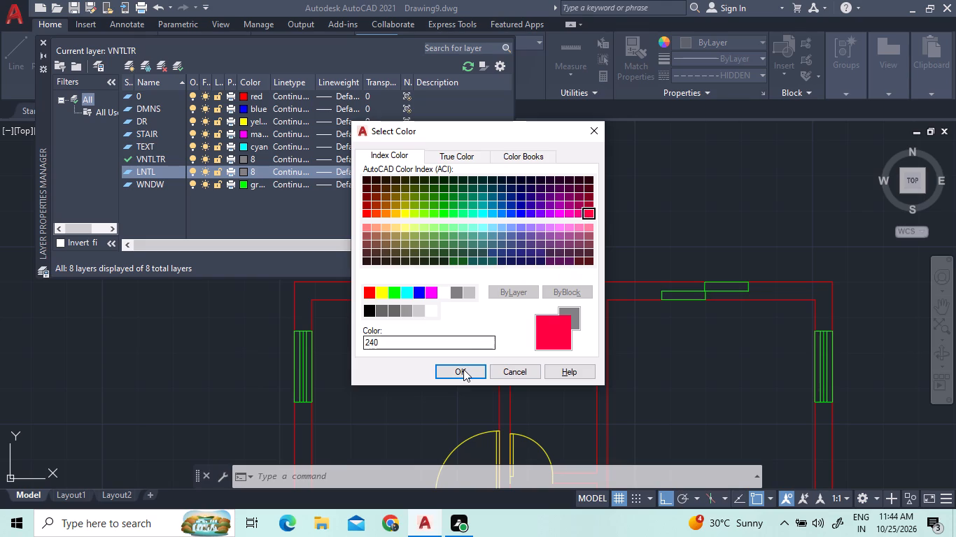
left_click(463, 368)
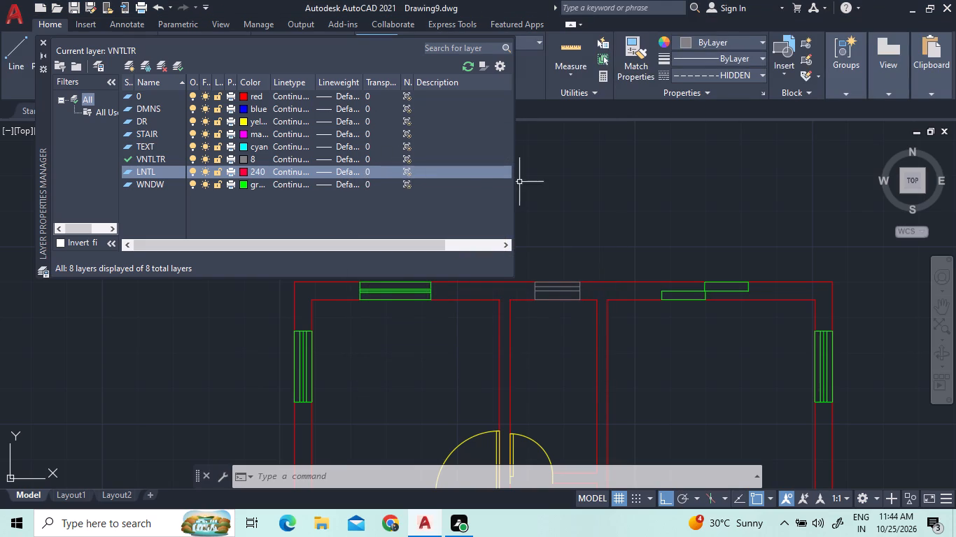
left_click(542, 200)
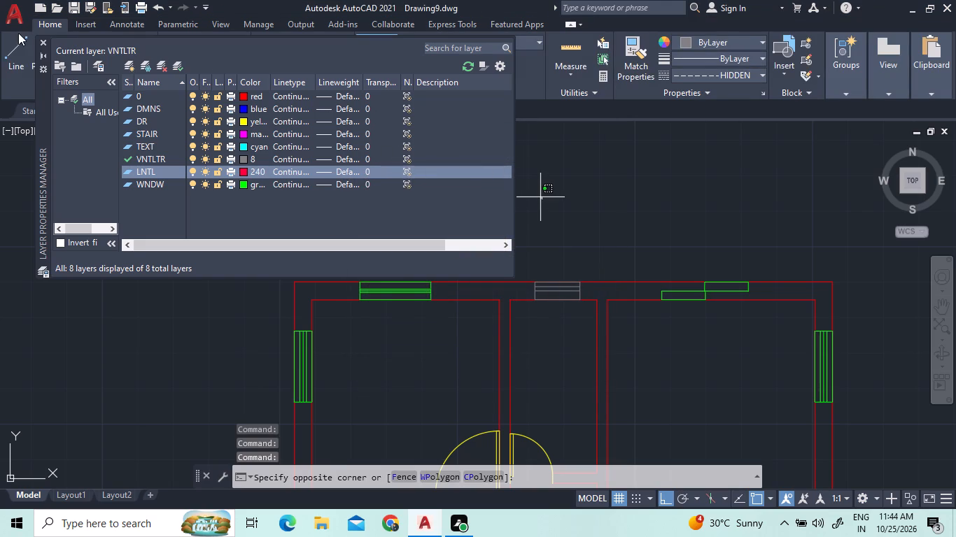
left_click(43, 43)
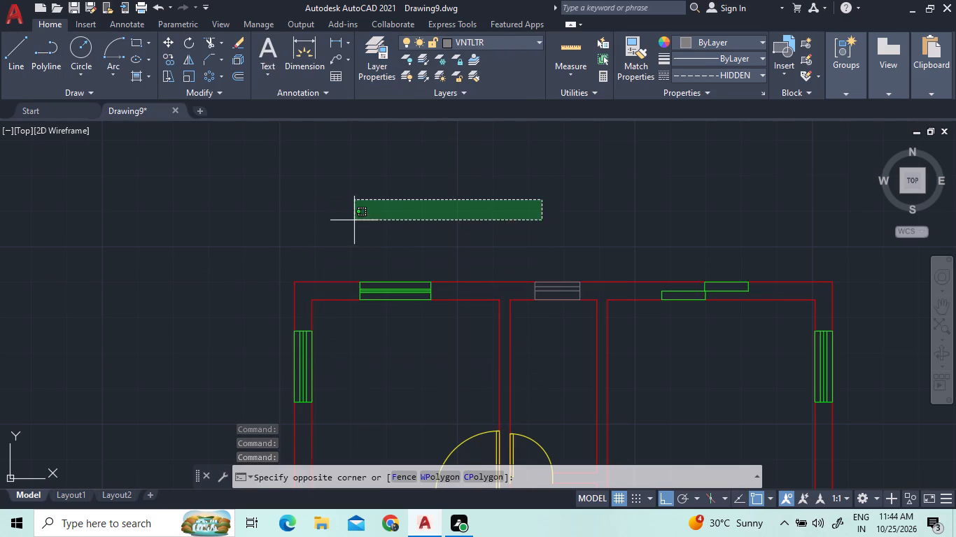
left_click(354, 220)
Make LNTL the current layer.
left_click(470, 41)
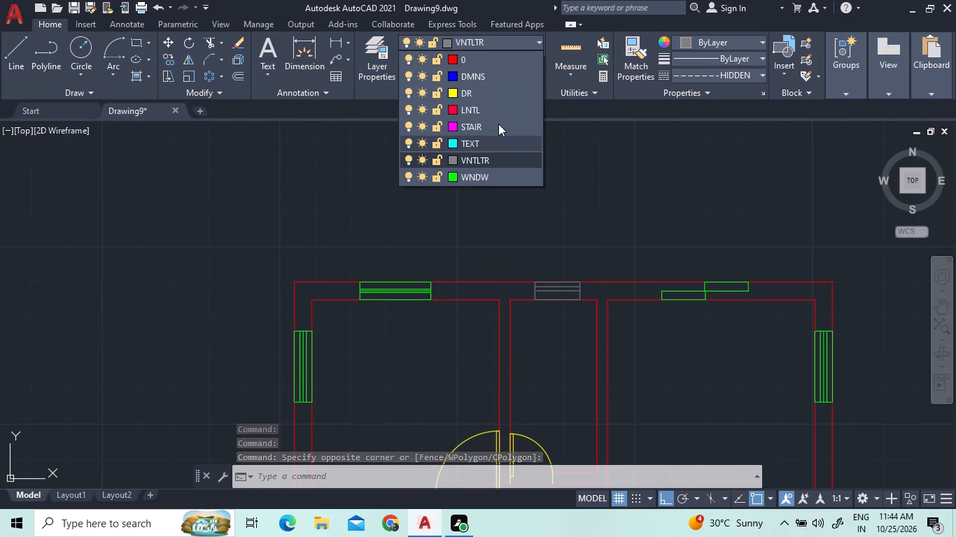
left_click(500, 110)
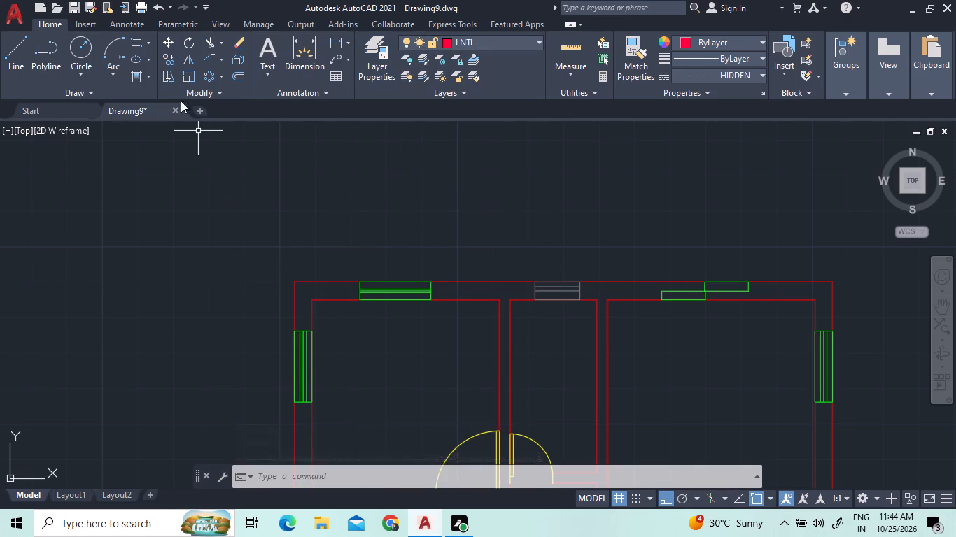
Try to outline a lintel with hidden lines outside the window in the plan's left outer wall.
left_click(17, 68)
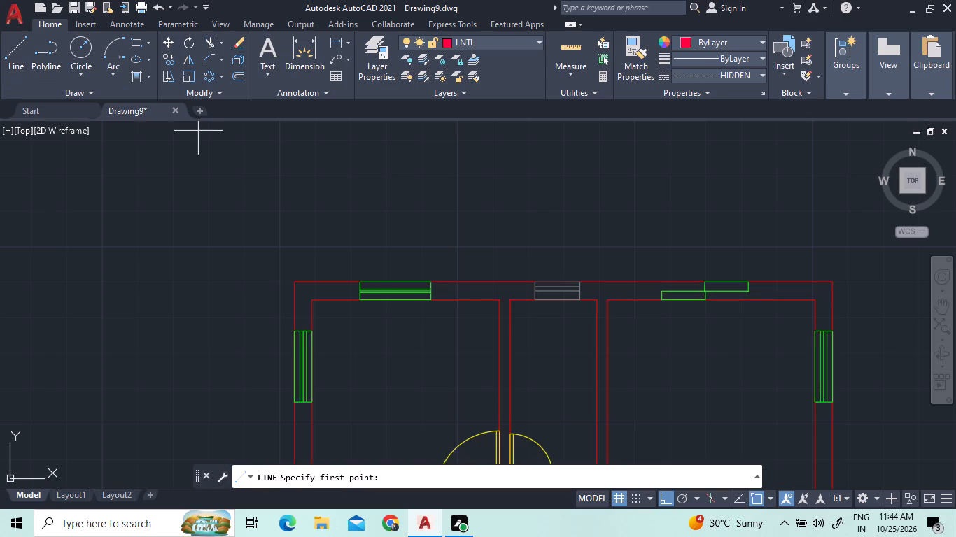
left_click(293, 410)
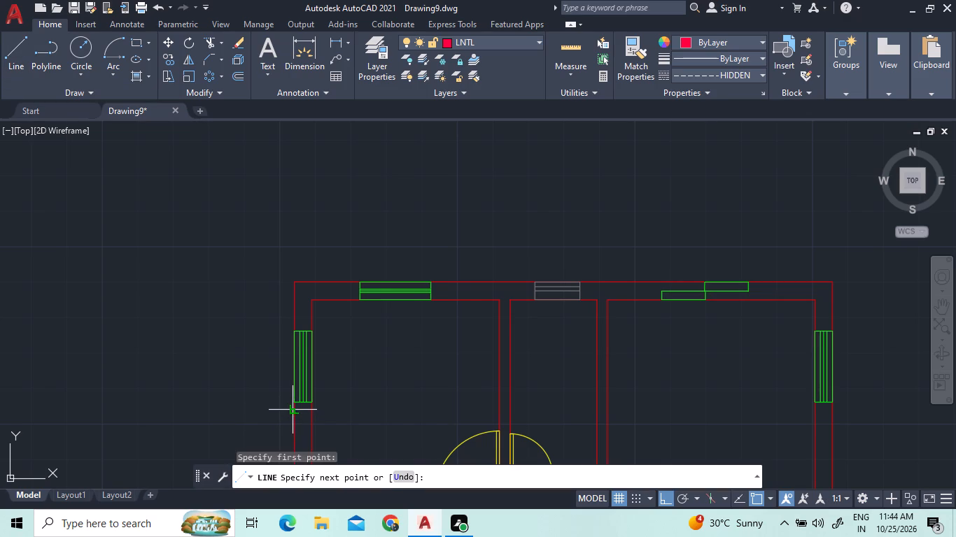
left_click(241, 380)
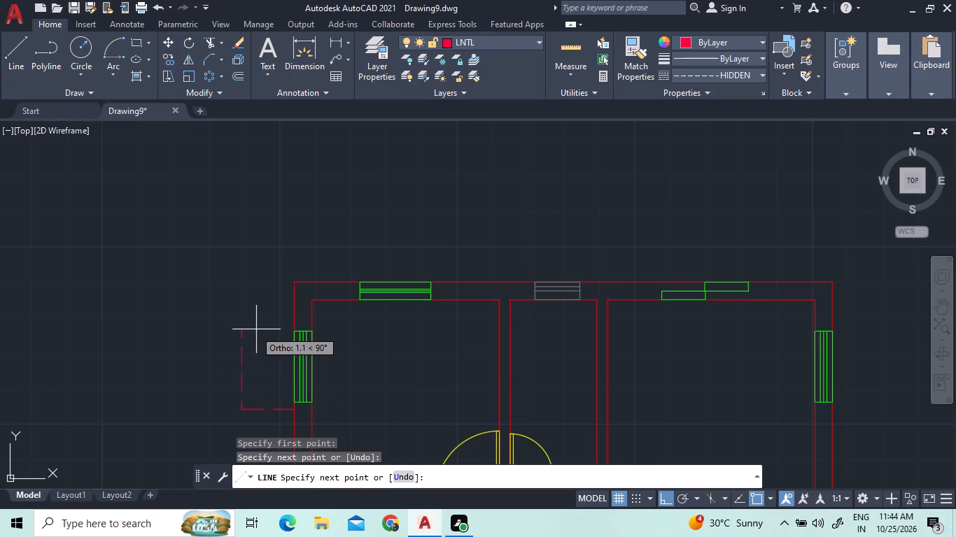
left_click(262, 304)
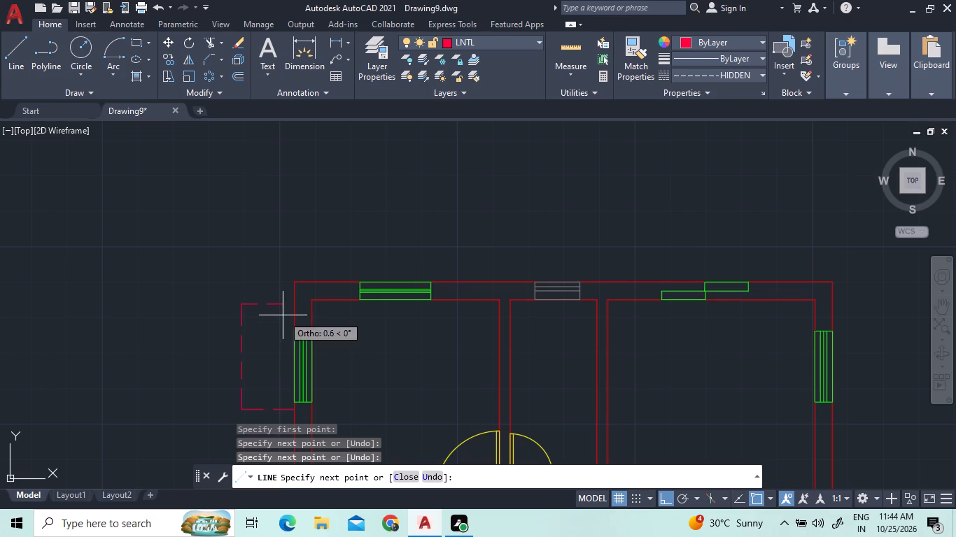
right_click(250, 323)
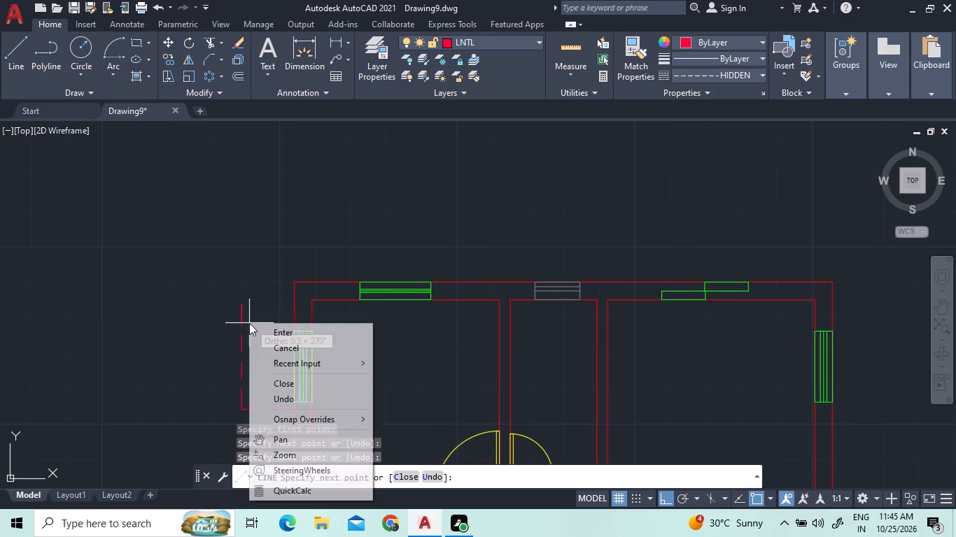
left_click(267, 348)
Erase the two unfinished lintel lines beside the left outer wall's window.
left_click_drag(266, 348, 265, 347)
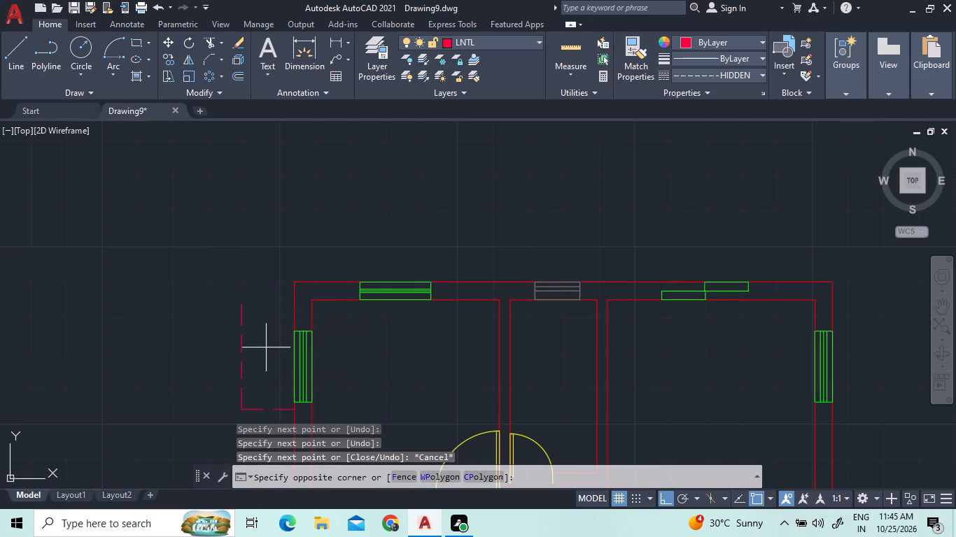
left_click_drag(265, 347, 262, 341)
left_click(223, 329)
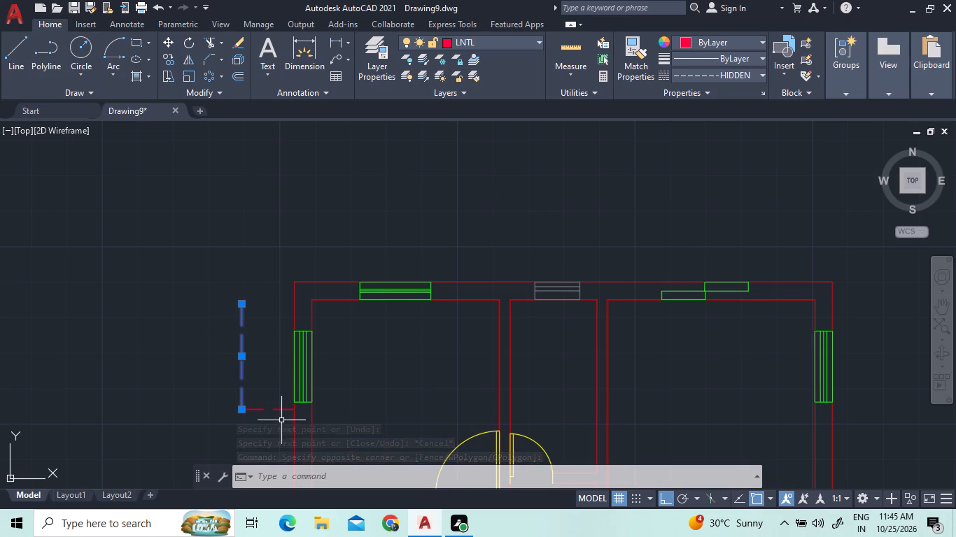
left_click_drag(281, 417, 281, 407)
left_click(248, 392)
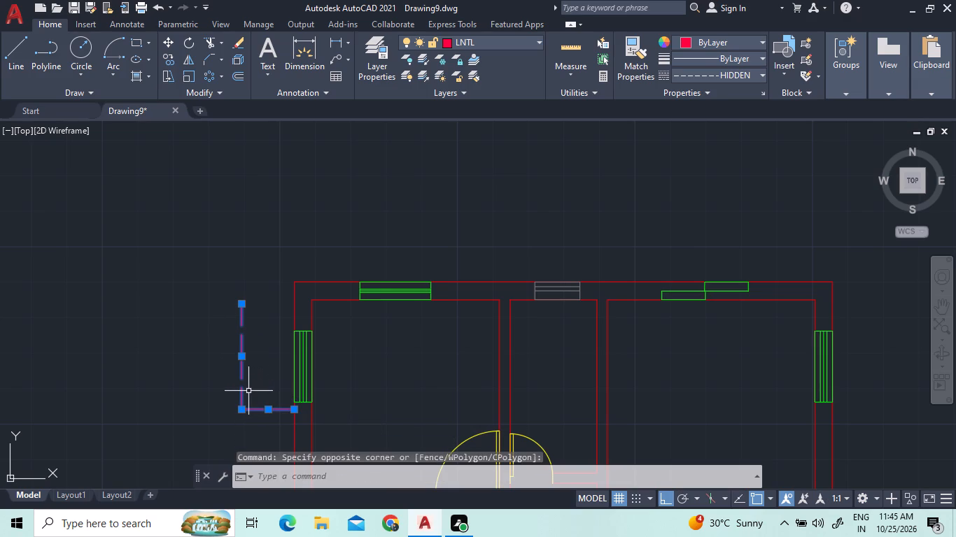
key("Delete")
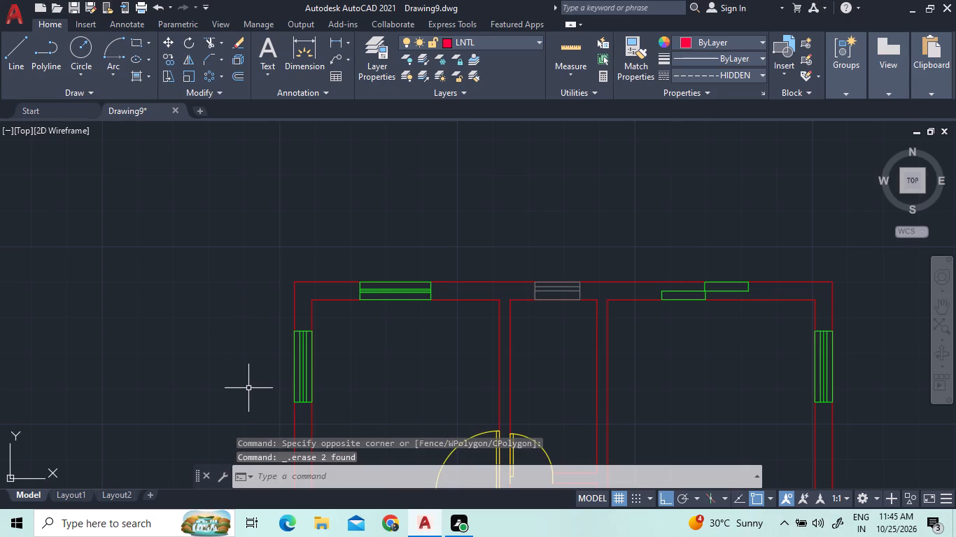
Draw a three-sided hidden-line lintel outline, about 1.5 long, outside the left outer wall's window, with both ends on the wall.
left_click(21, 60)
scroll(348, 380, "down", 1)
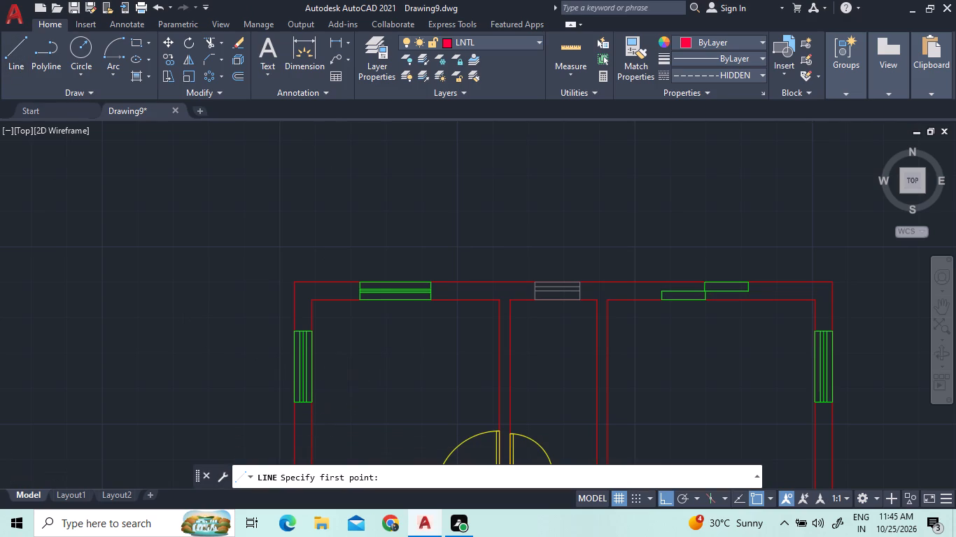
scroll(322, 395, "up", 3)
scroll(283, 413, "down", 1)
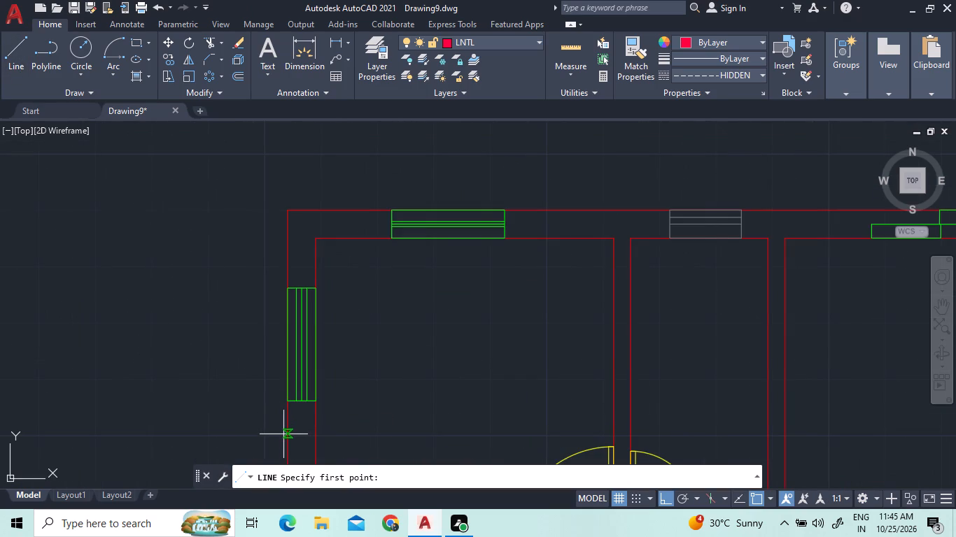
left_click(287, 436)
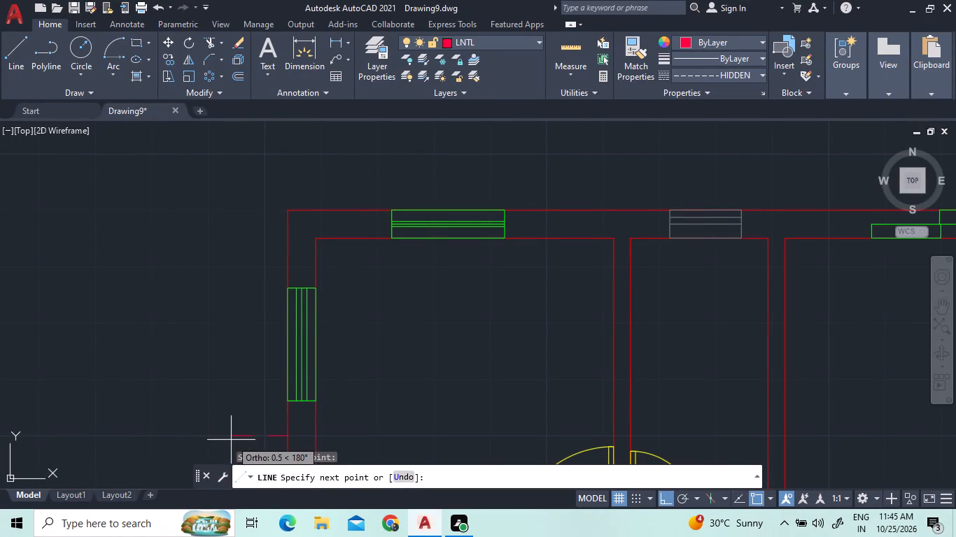
left_click(207, 435)
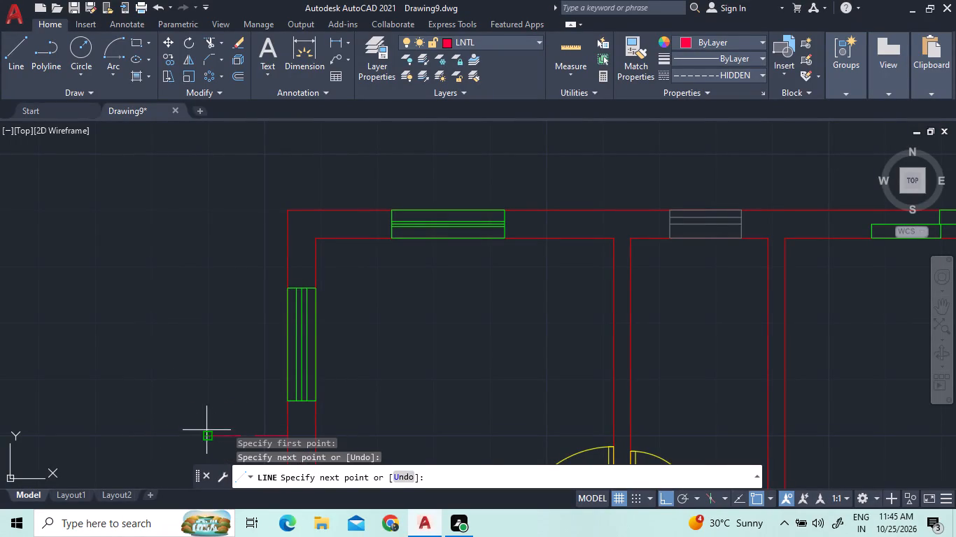
left_click(243, 267)
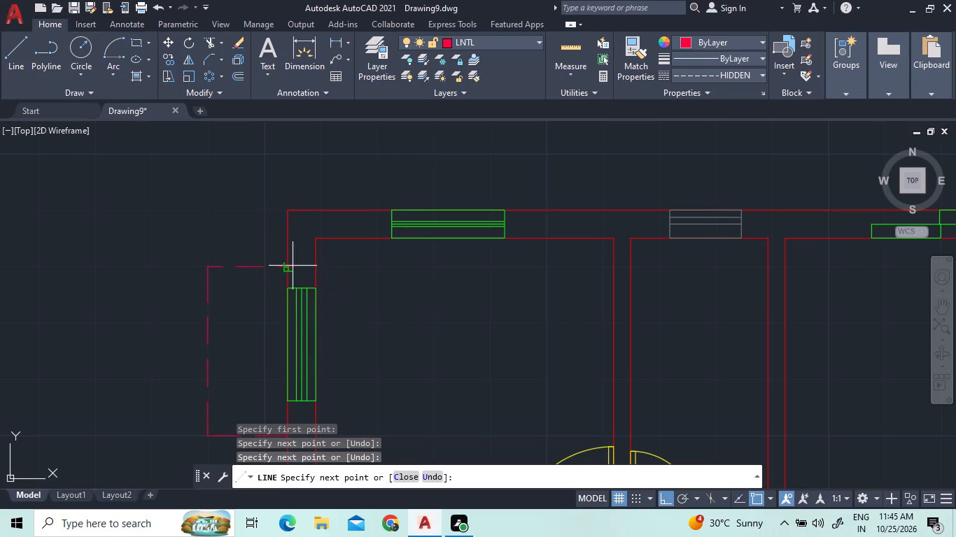
left_click(288, 263)
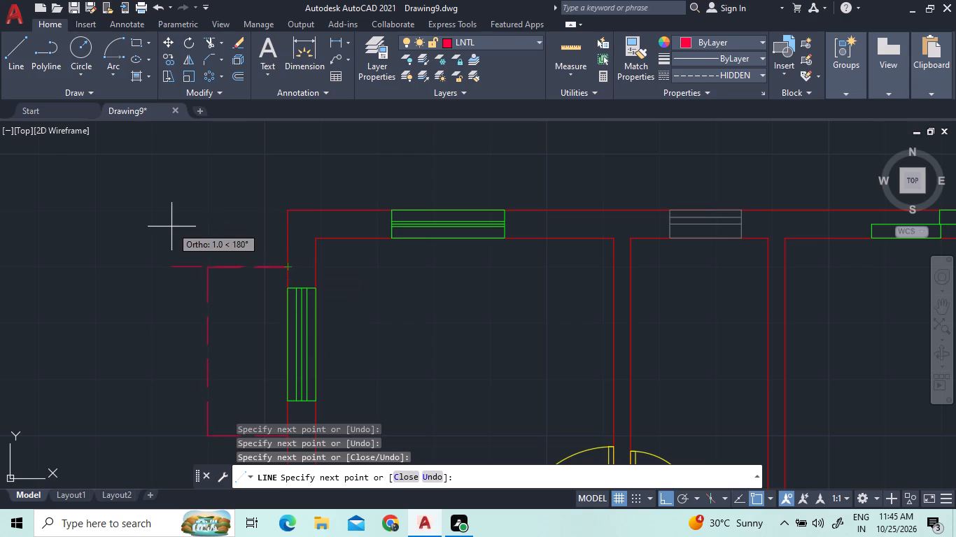
right_click(171, 229)
left_click(195, 238)
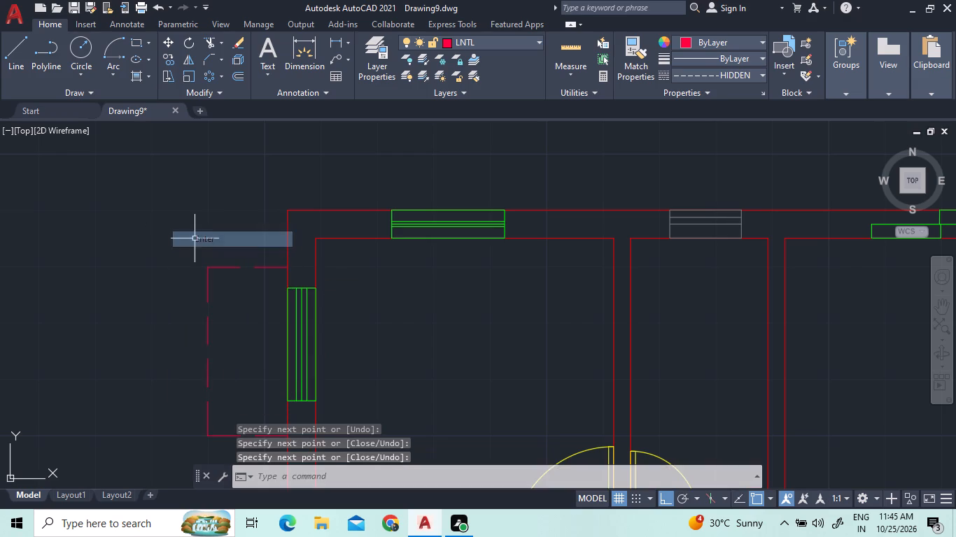
Draw a three-sided lintel outline, about 1.5 wide and 0.5 deep, above the leftmost window in the top outer wall.
scroll(179, 262, "down", 2)
scroll(290, 224, "up", 3)
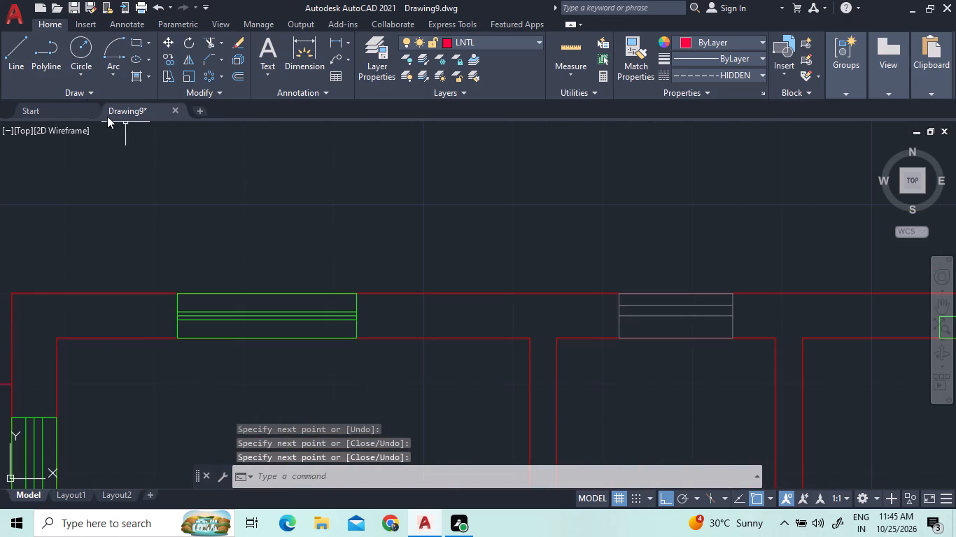
left_click(21, 64)
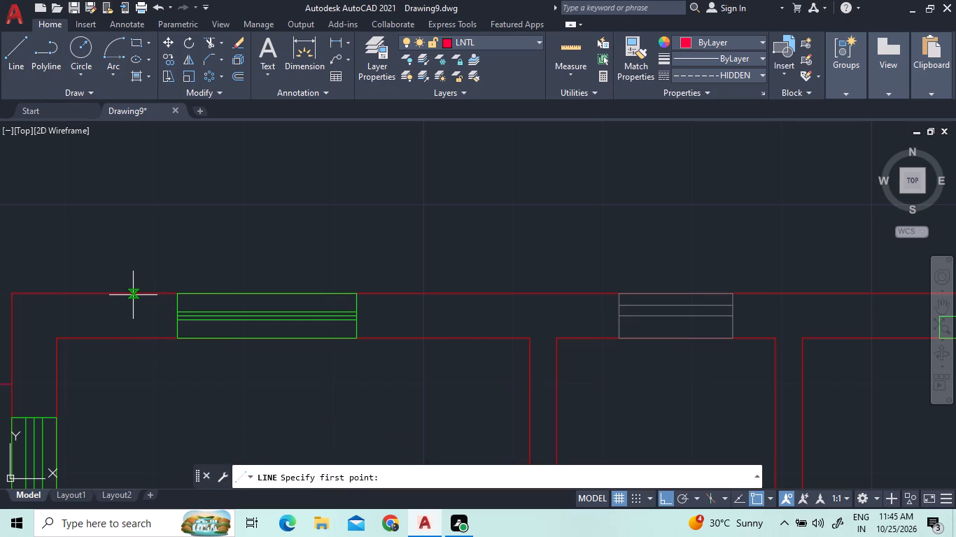
left_click(133, 292)
left_click(137, 204)
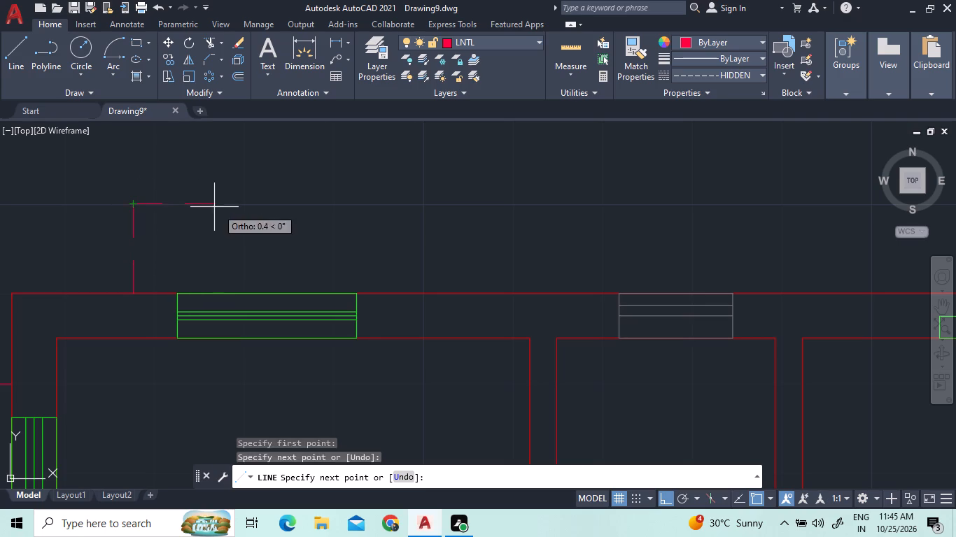
left_click(394, 209)
left_click(391, 294)
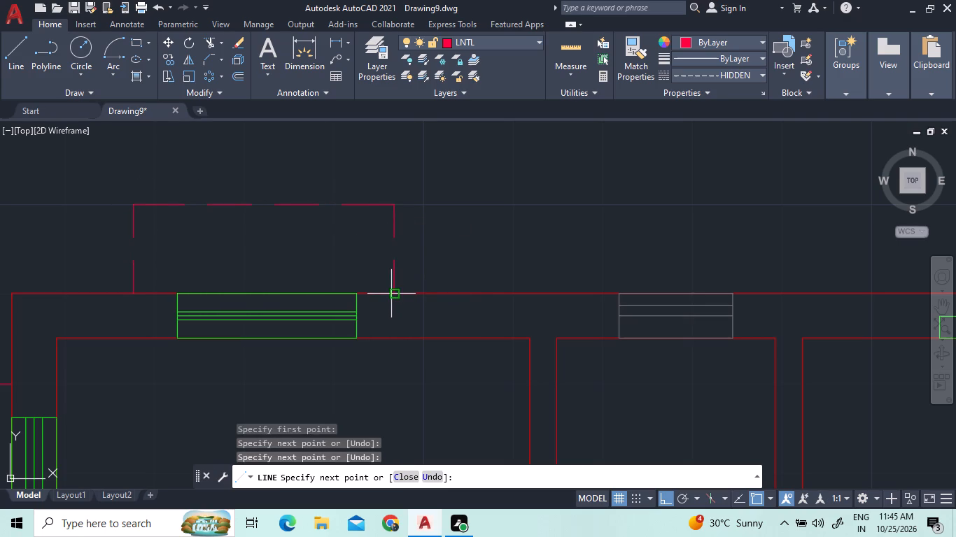
left_click(1, 57)
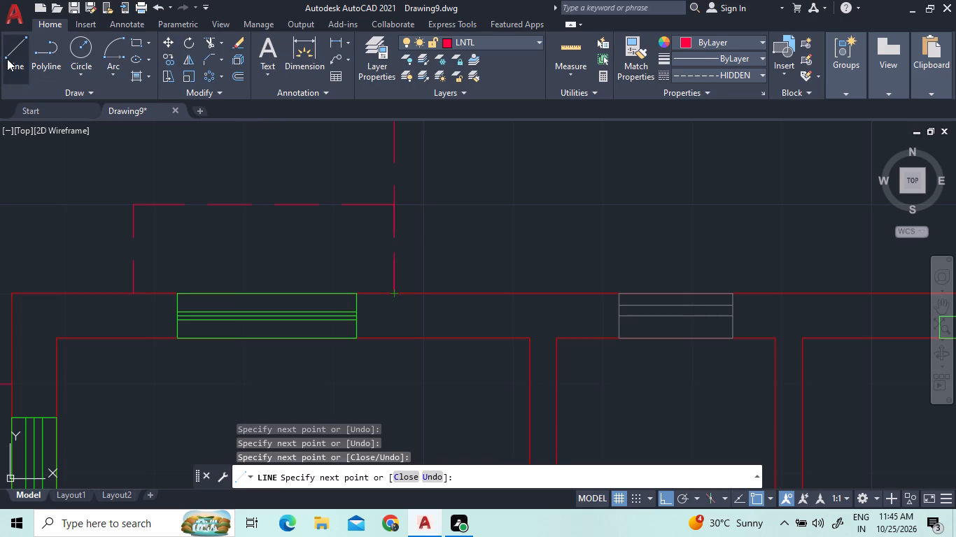
Draw a three-sided lintel outline above the ventilator in the top outer wall, slightly wider than the ventilator.
left_click(7, 59)
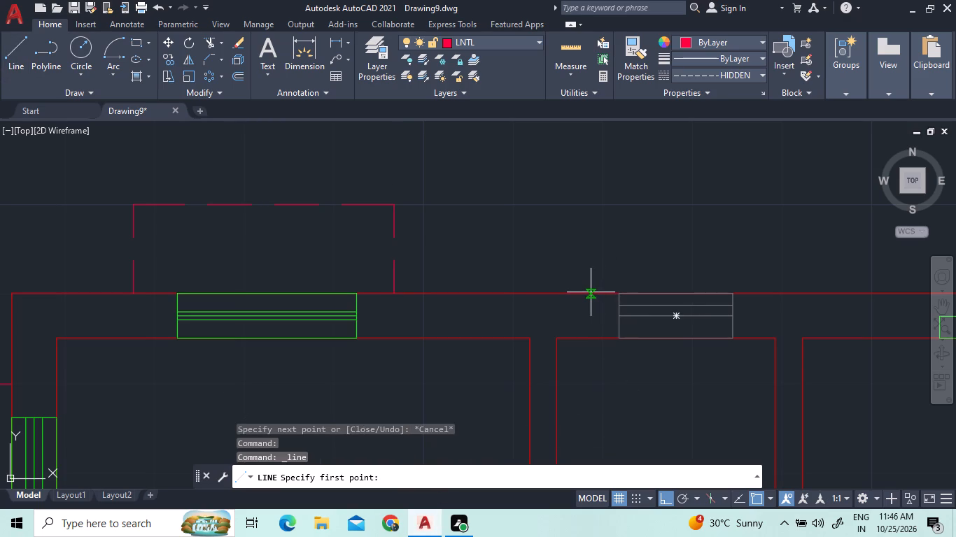
left_click(589, 292)
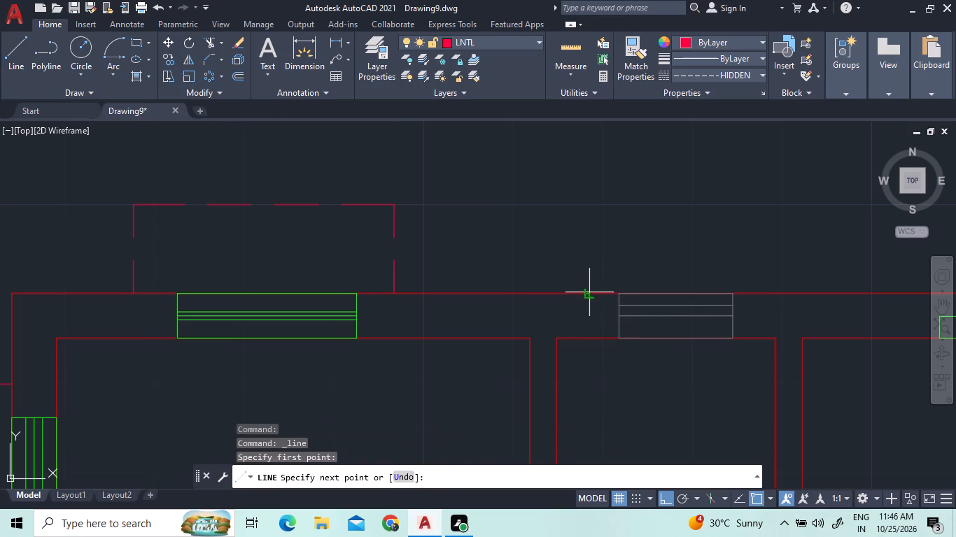
left_click(598, 203)
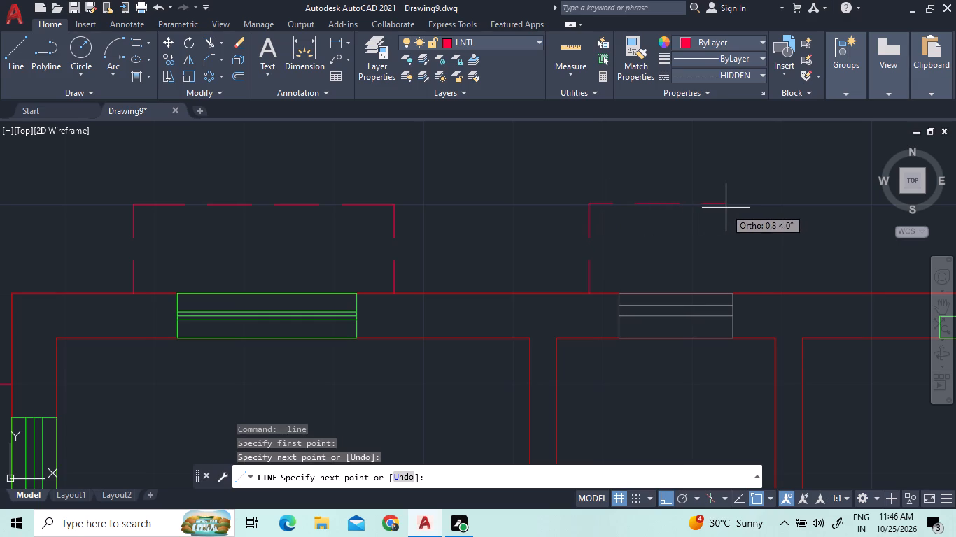
left_click(749, 208)
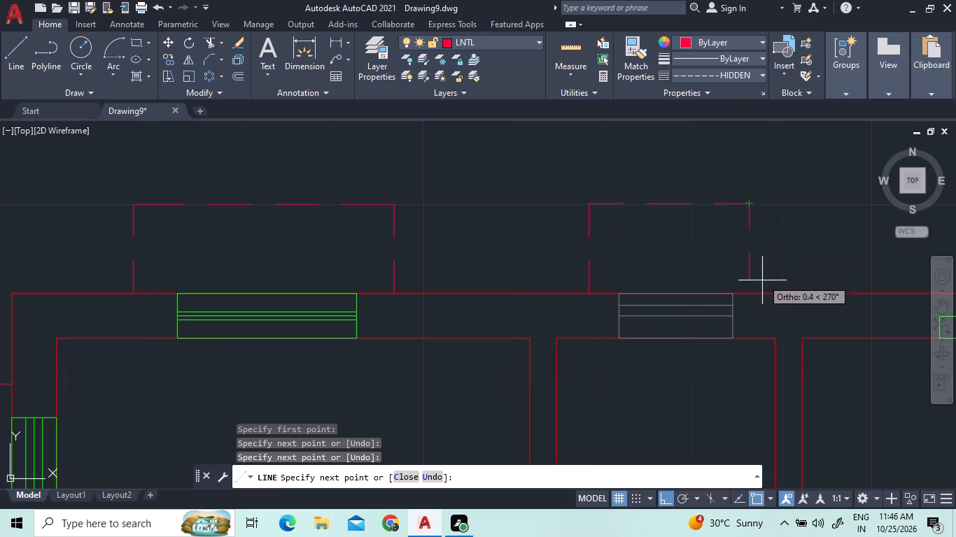
left_click(747, 294)
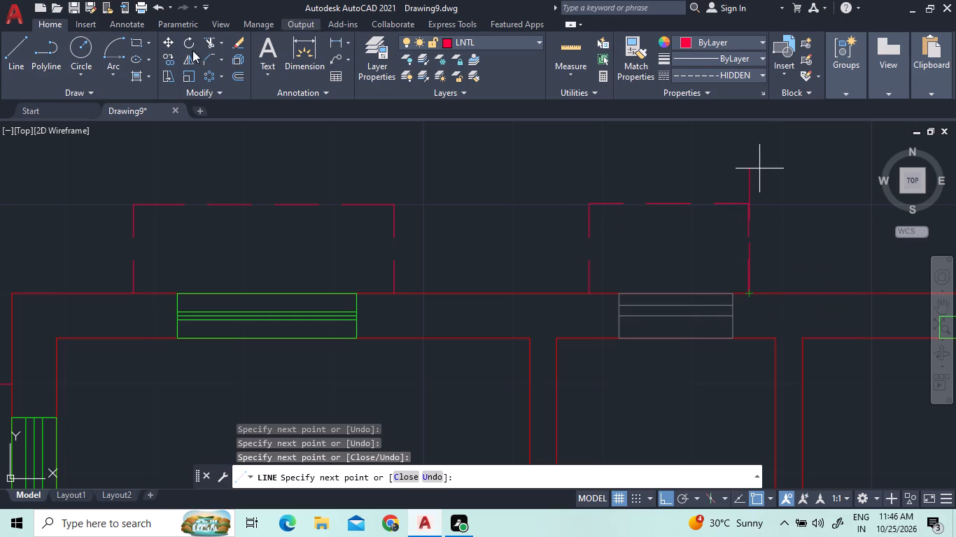
Draw a three-sided lintel outline, about 1.4 long and 0.5 deep, outside the right outer wall's window, with both ends on the wall.
left_click(24, 63)
scroll(488, 231, "down", 2)
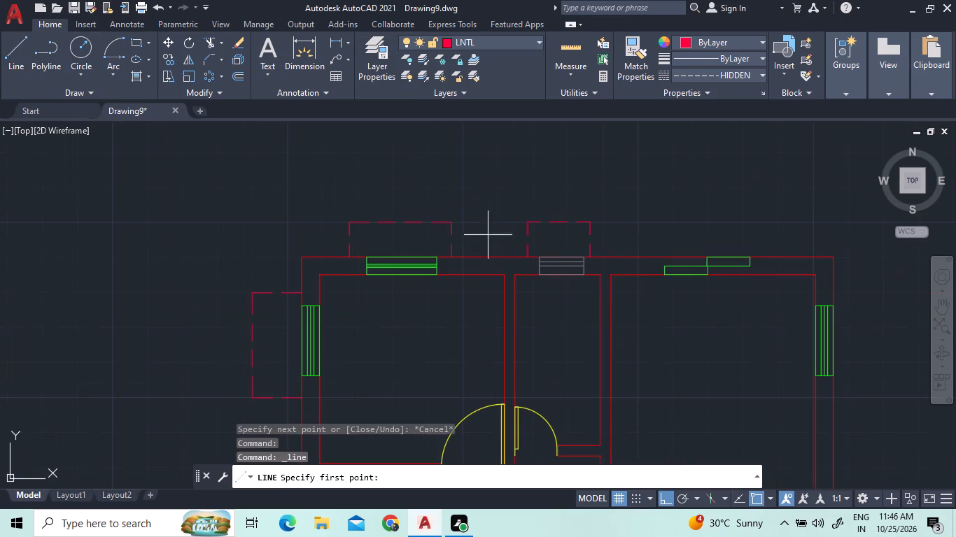
scroll(814, 263, "up", 2)
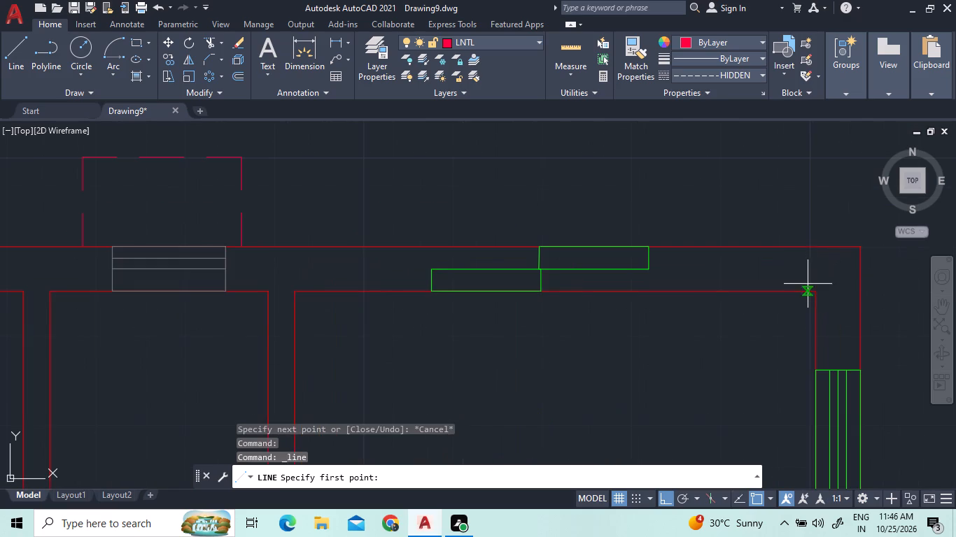
scroll(809, 306, "down", 1)
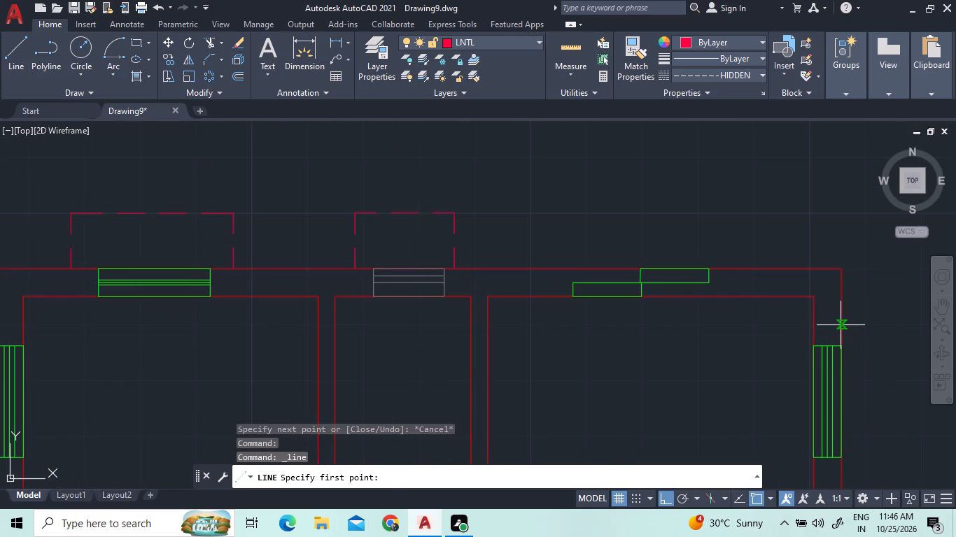
left_click(841, 325)
left_click(896, 364)
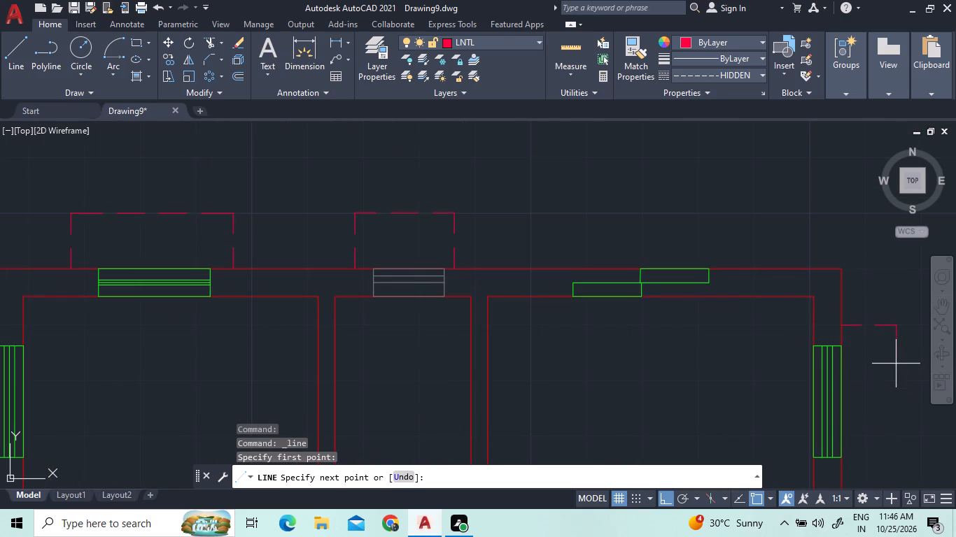
scroll(890, 404, "down", 3)
scroll(890, 427, "up", 4)
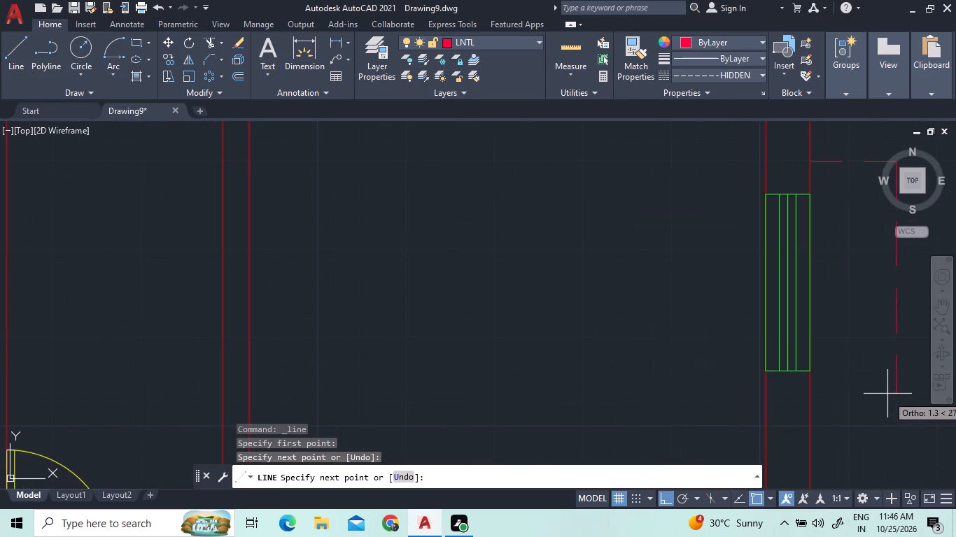
left_click(887, 404)
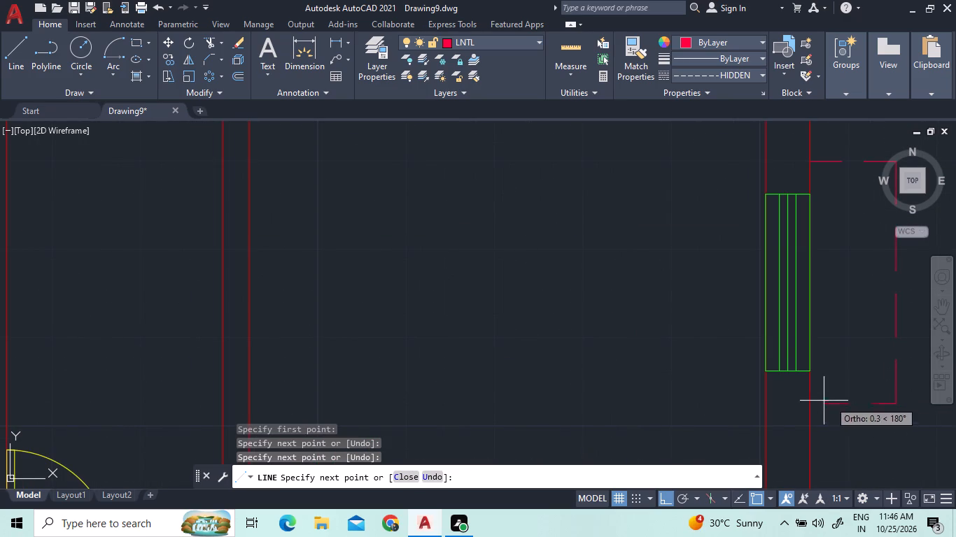
left_click(808, 400)
right_click(827, 342)
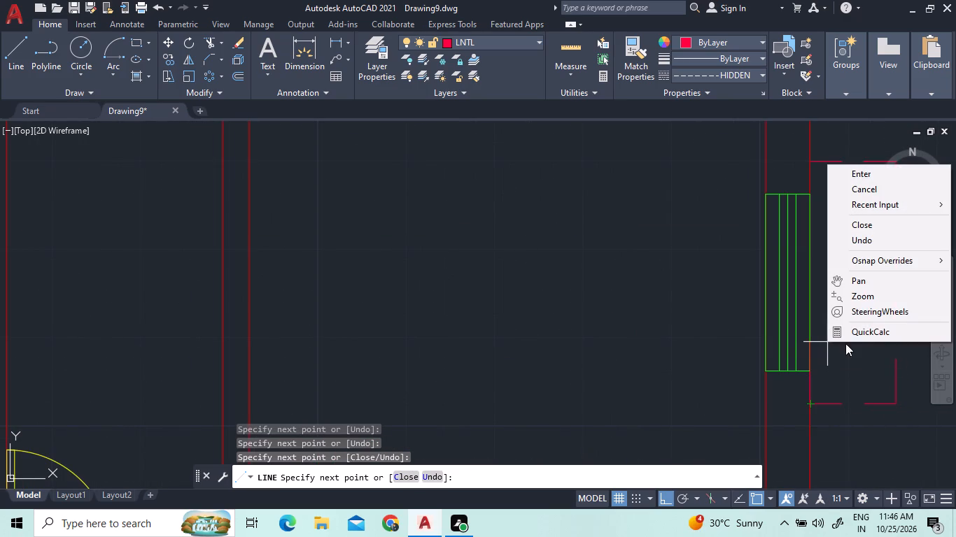
left_click(890, 179)
scroll(829, 292, "down", 2)
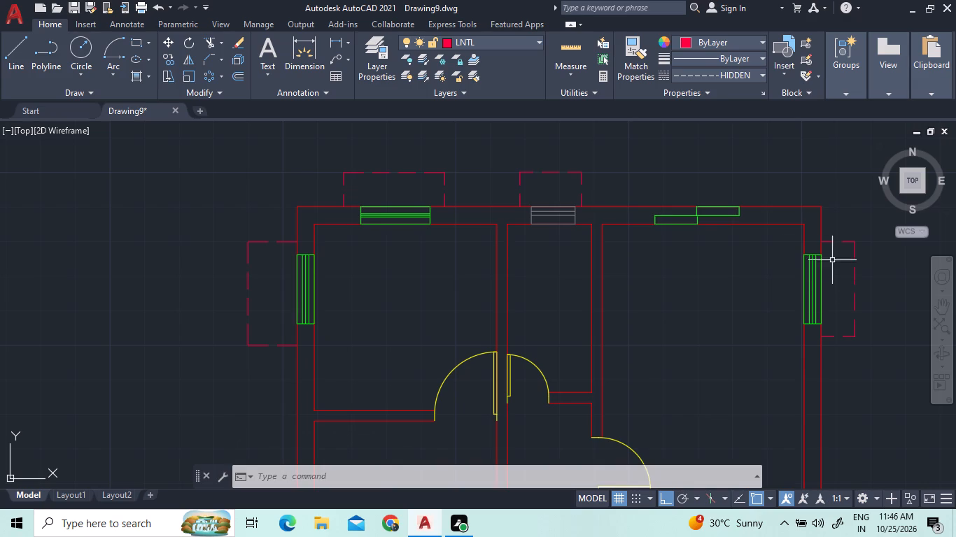
On layer 0, draw a 2.0 by 1.0 rectangle upward from the top wall's inner line at the staggered two-panel window.
left_click(476, 47)
left_click(480, 57)
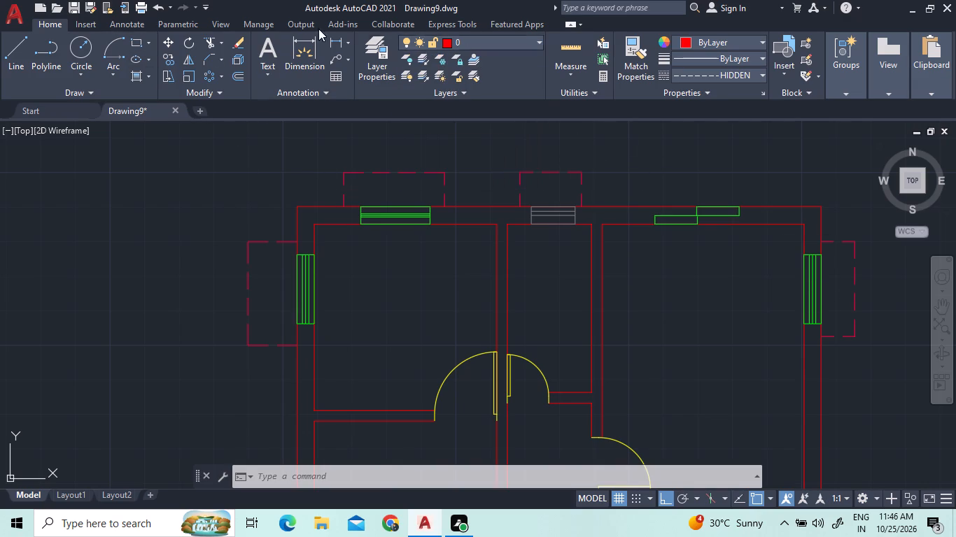
left_click(136, 43)
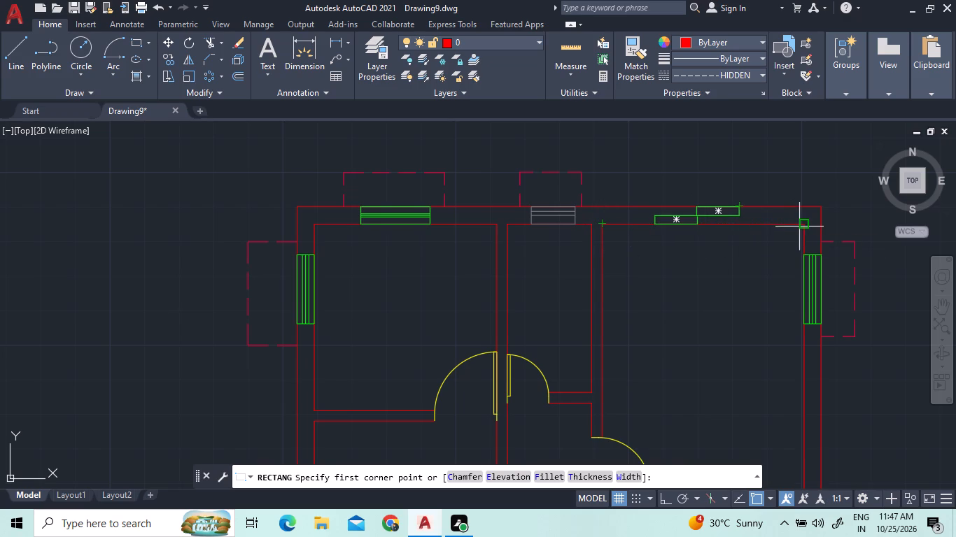
left_click(702, 224)
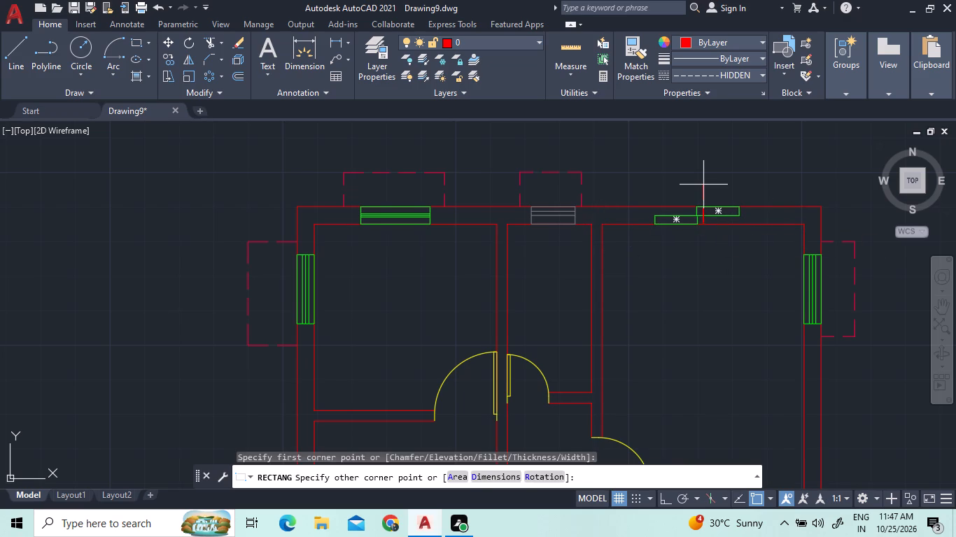
type("D")
key("space")
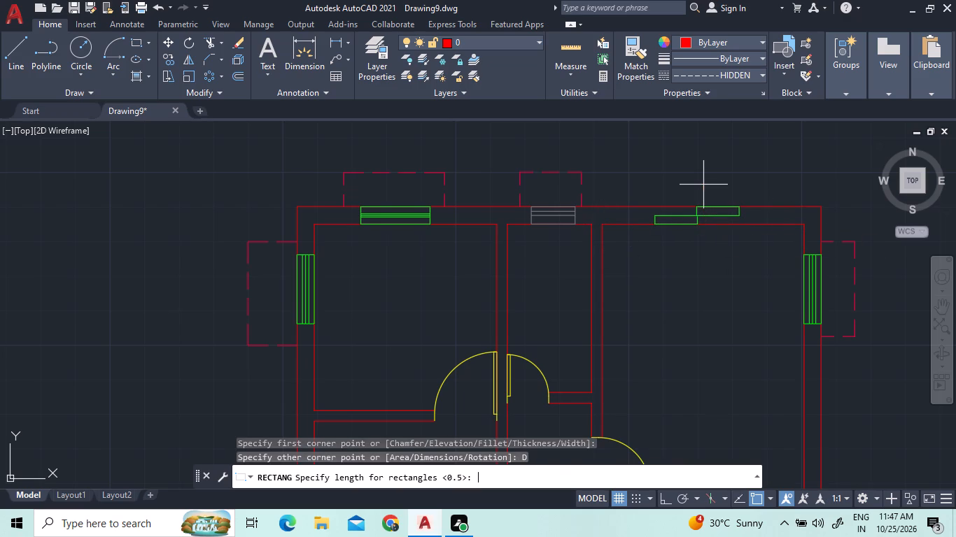
type("2.0")
key("Return")
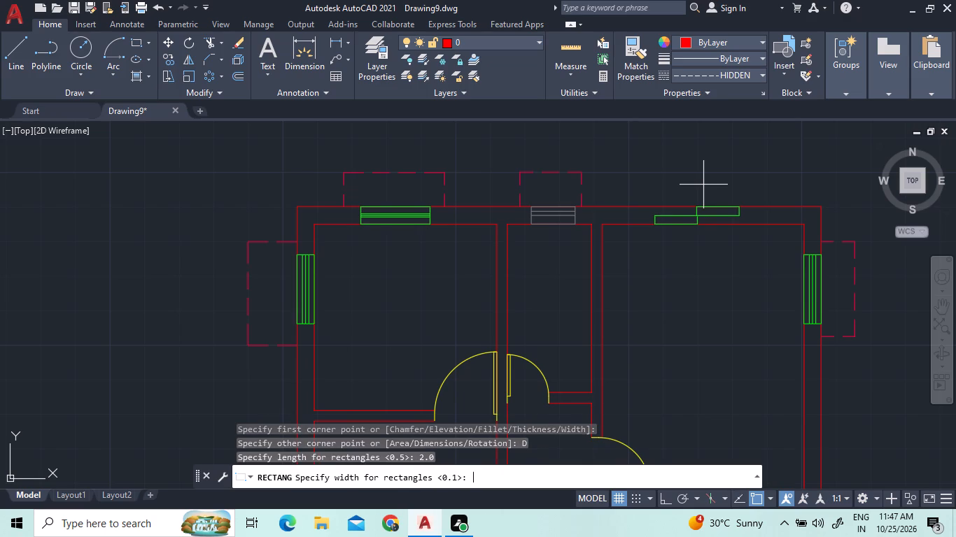
type("1.0")
key("Return")
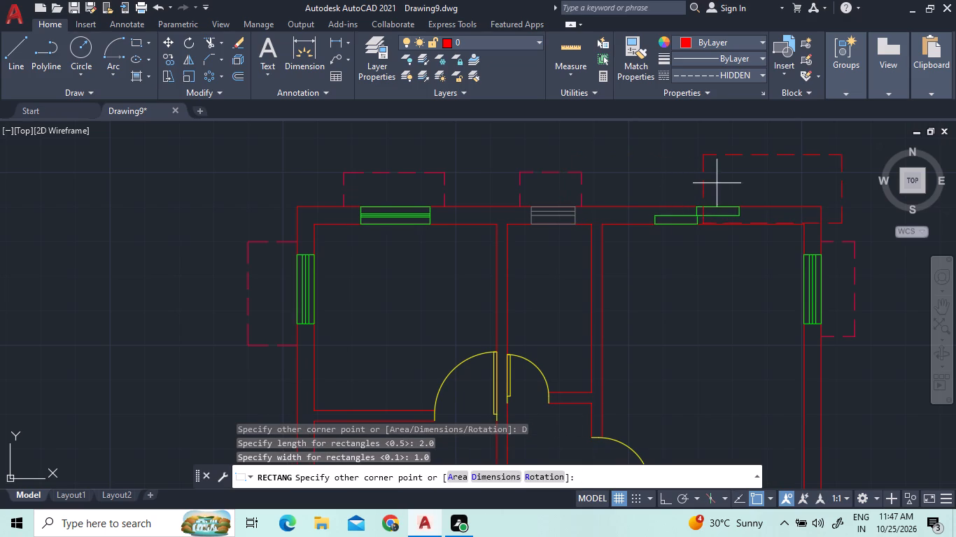
left_click(733, 186)
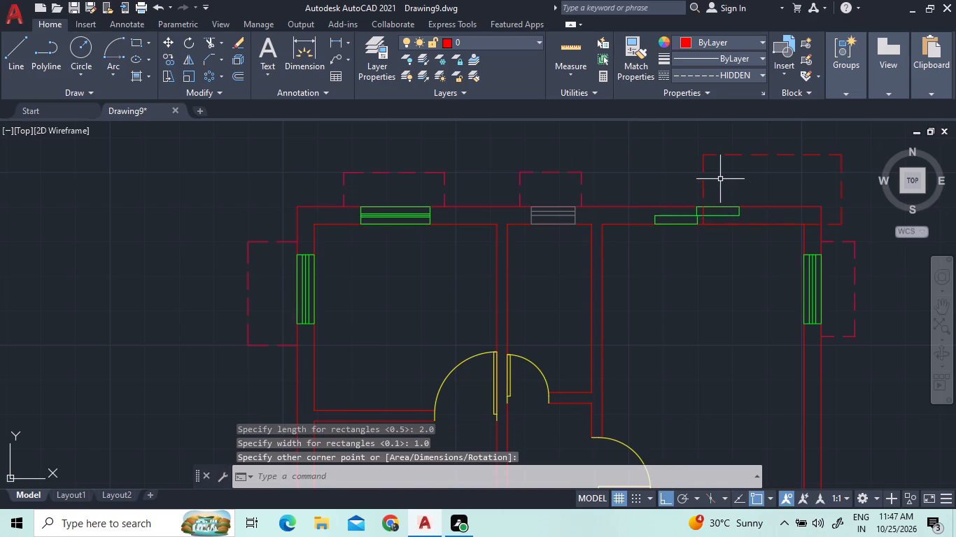
Move the new rectangle sideways along the top wall so it is roughly centred over the staggered window.
left_click(720, 179)
left_click(689, 174)
right_click(740, 176)
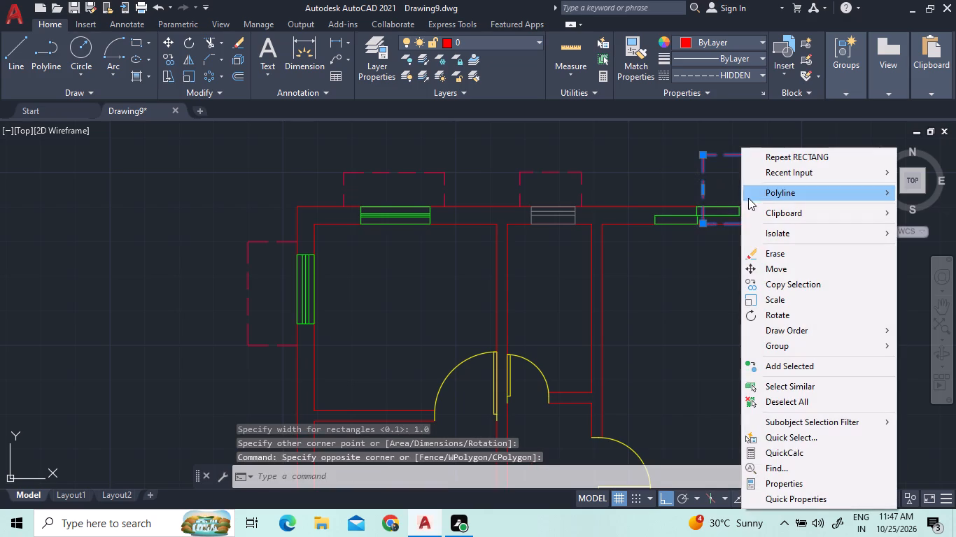
left_click(755, 268)
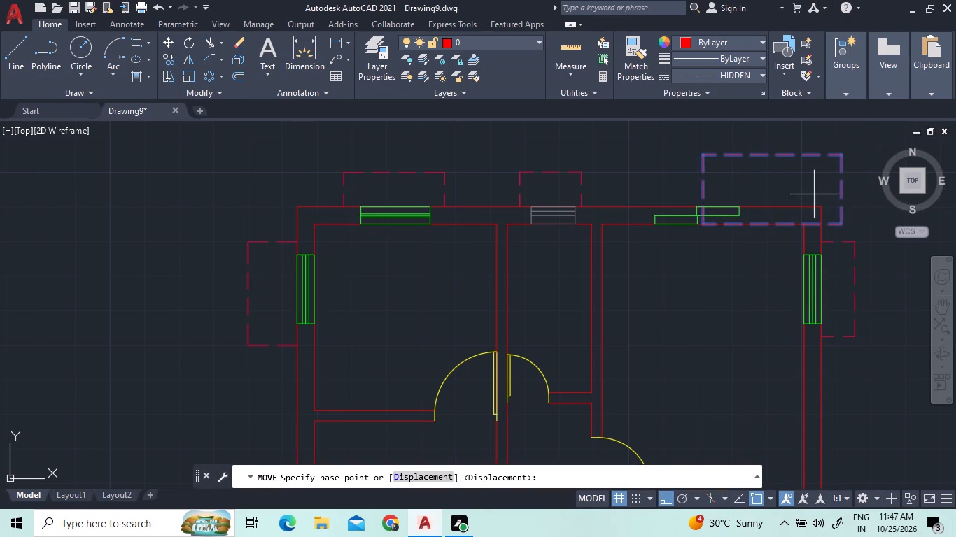
left_click(773, 220)
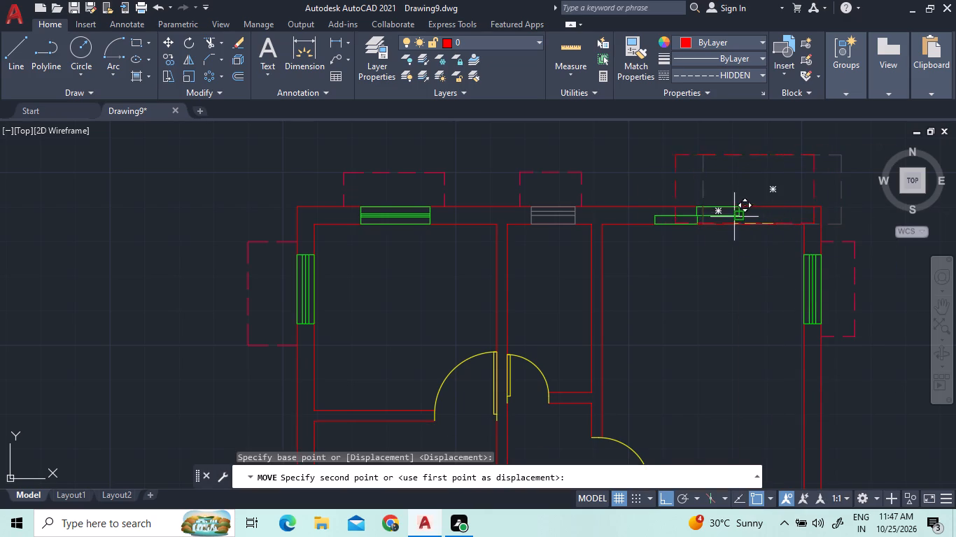
scroll(698, 223, "up", 3)
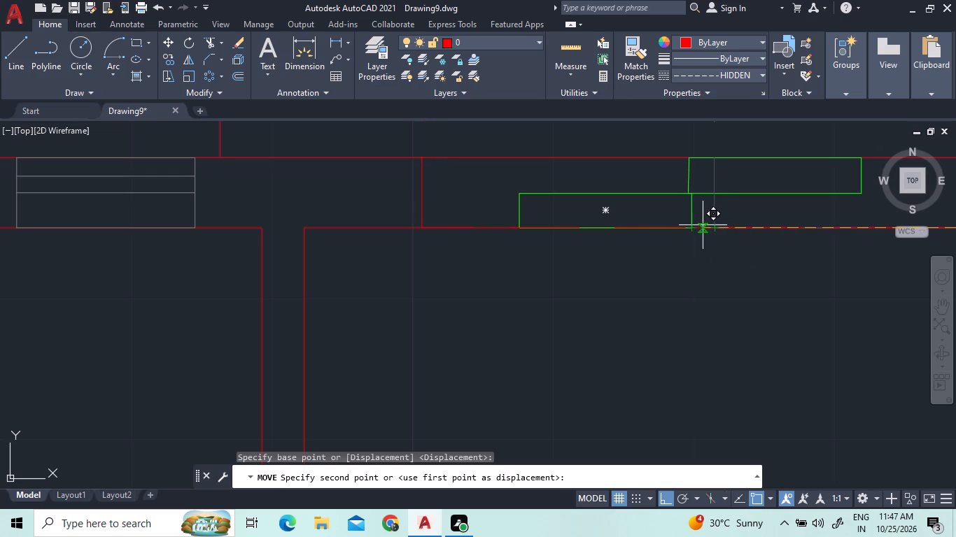
left_click(717, 225)
Move the rectangle straight up from the top wall's inner line so its base lies on the outer wall line.
scroll(731, 320, "down", 4)
left_click(738, 275)
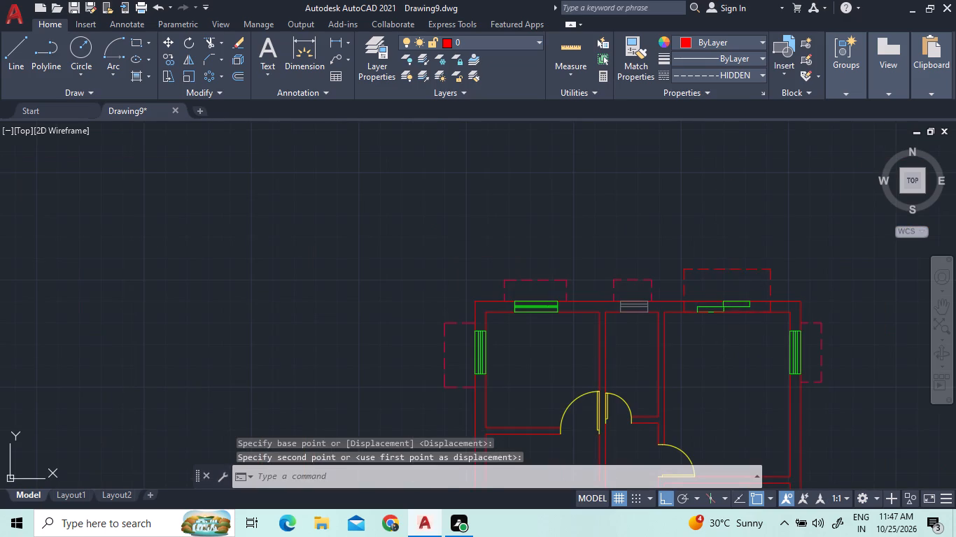
left_click(694, 236)
scroll(732, 324, "up", 3)
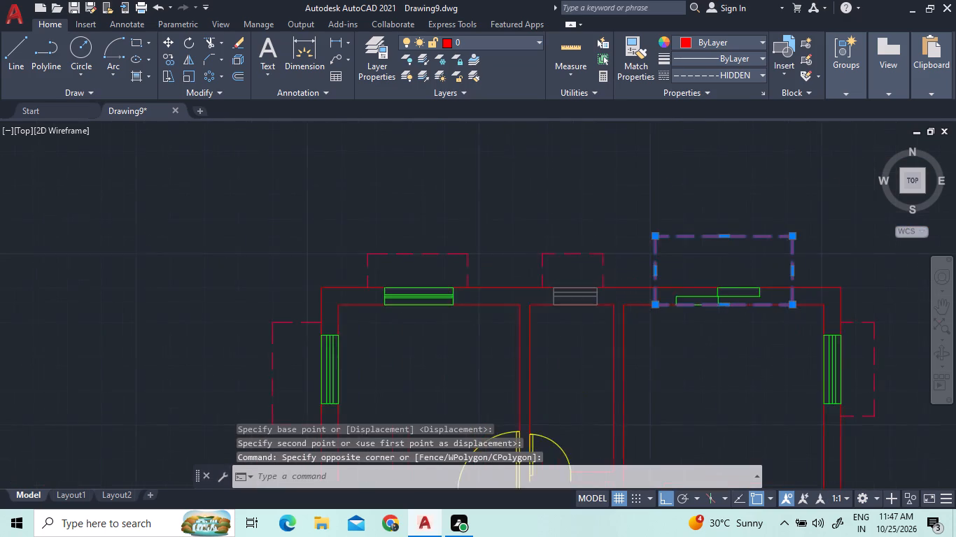
scroll(712, 280, "up", 2)
right_click(708, 255)
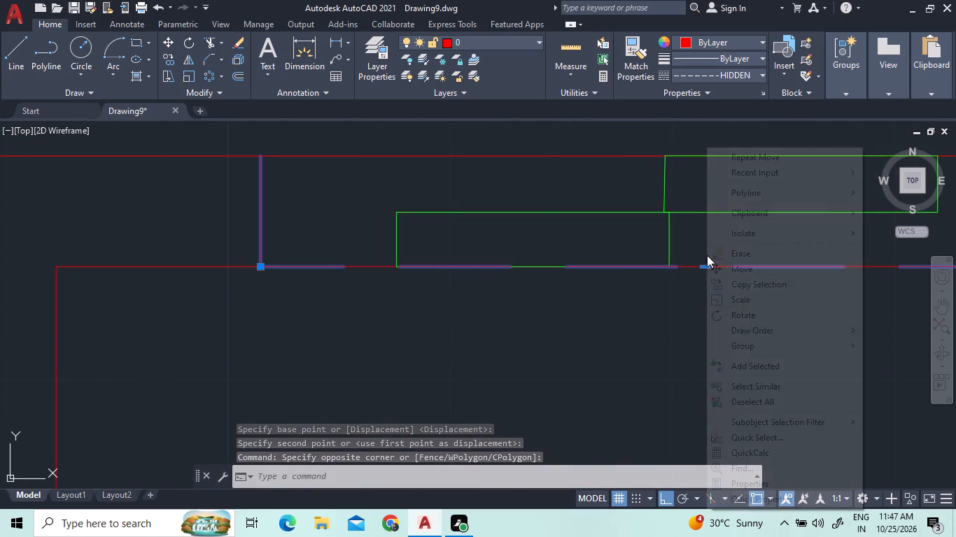
left_click(744, 269)
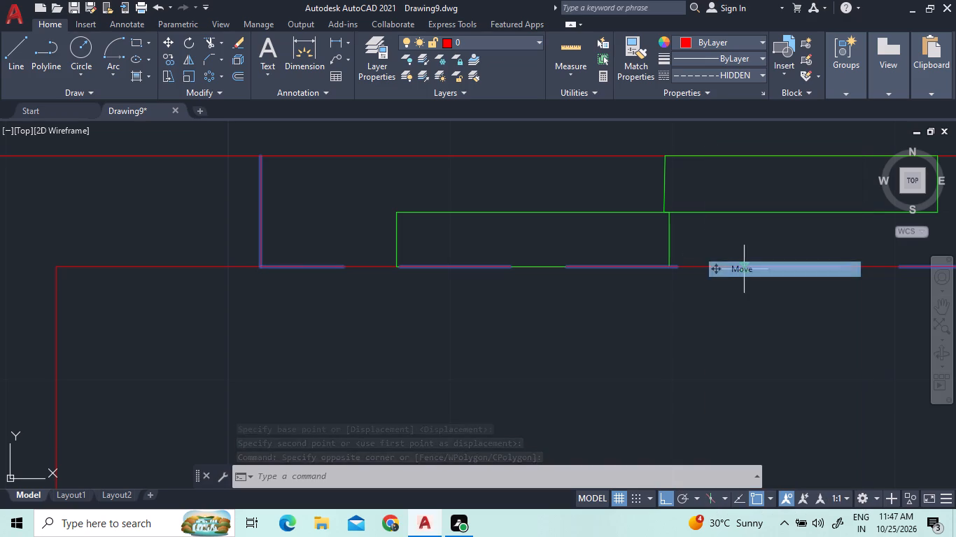
left_click(705, 266)
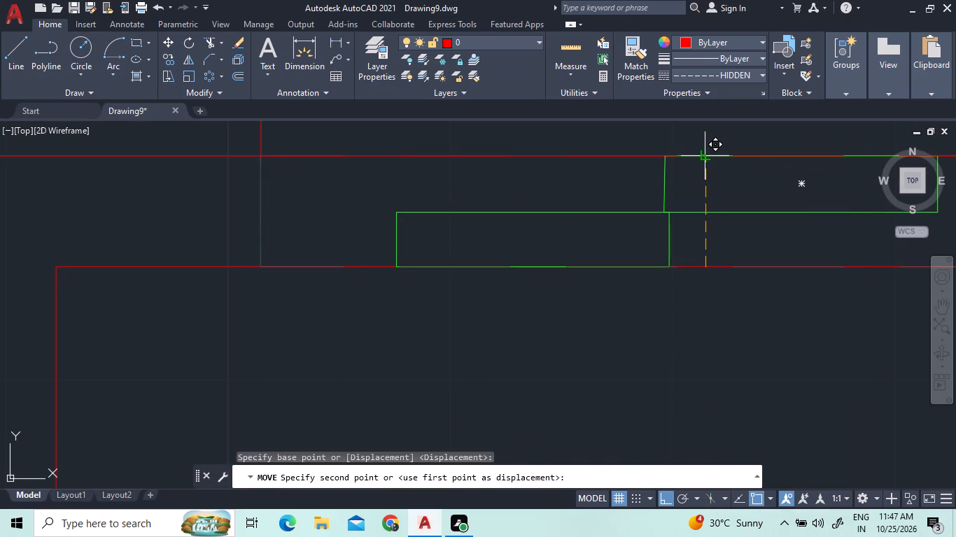
left_click(705, 156)
With the rectangle above the staggered window selected, load the ACAD_ISO07W100 dotted linetype and make it the current linetype.
scroll(717, 320, "down", 4)
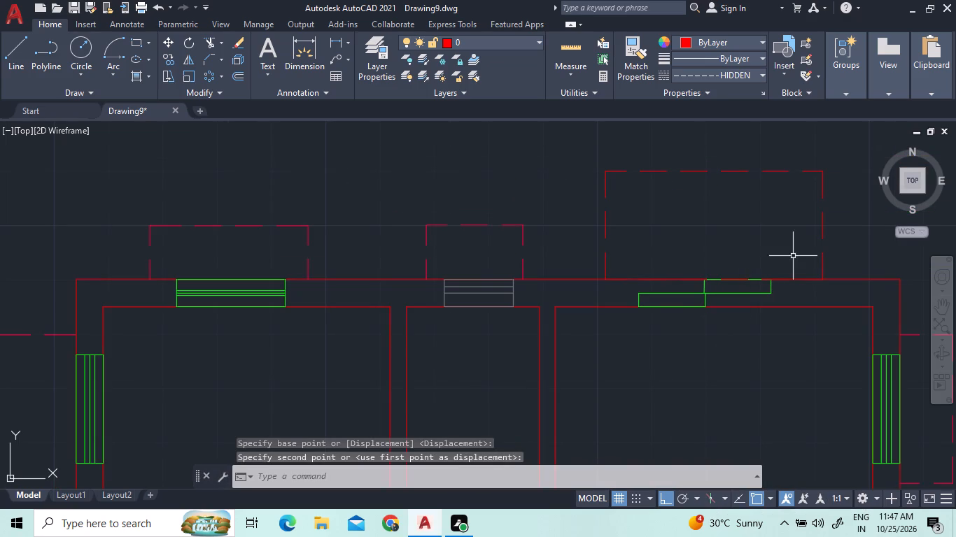
left_click(741, 171)
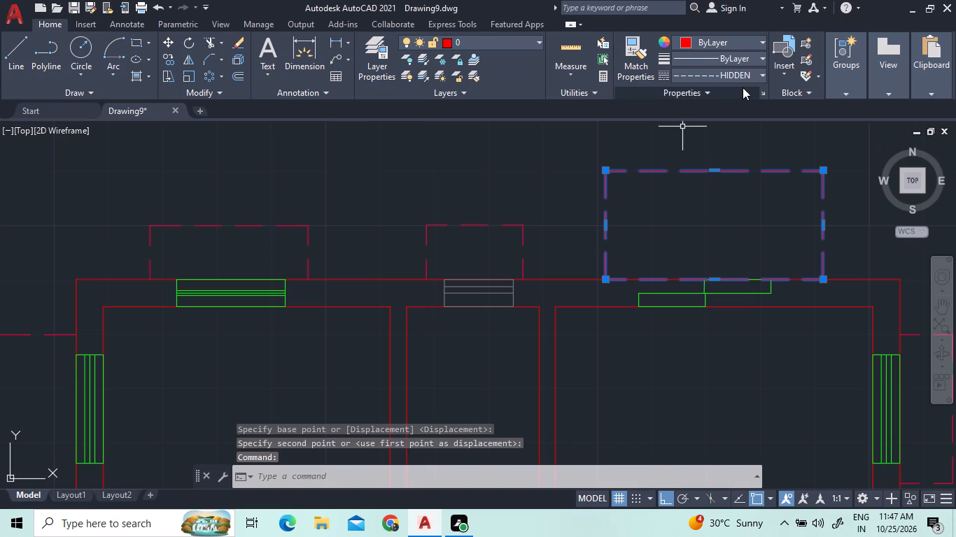
left_click(742, 79)
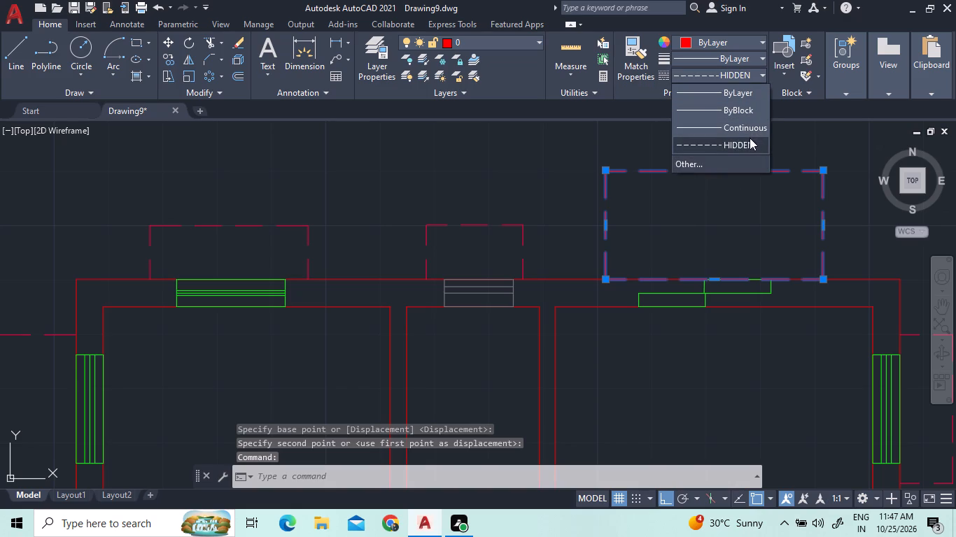
left_click(723, 157)
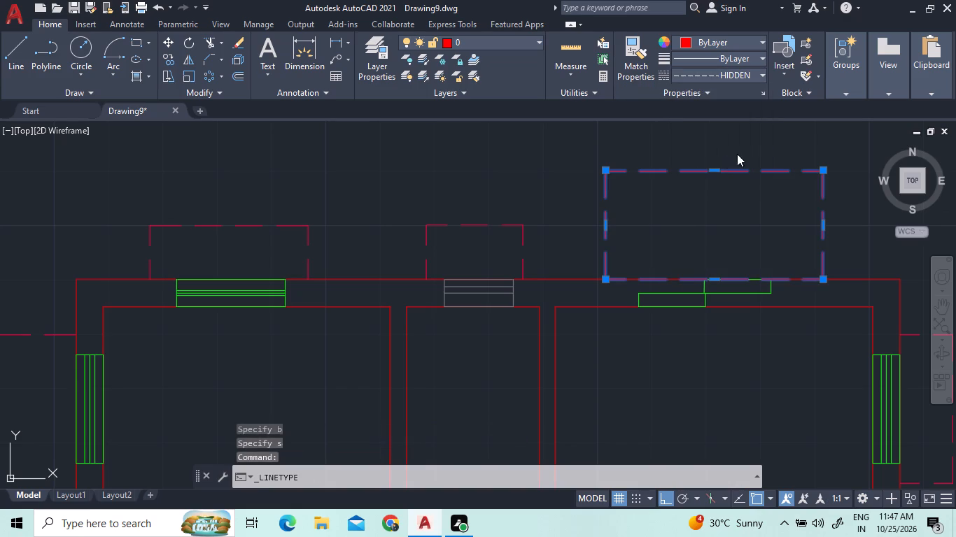
left_click(588, 142)
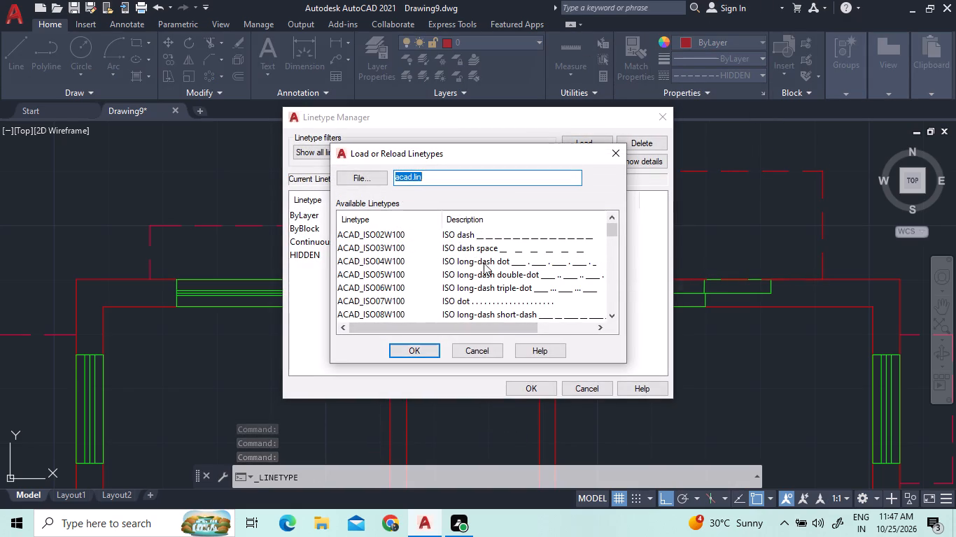
double_click(509, 301)
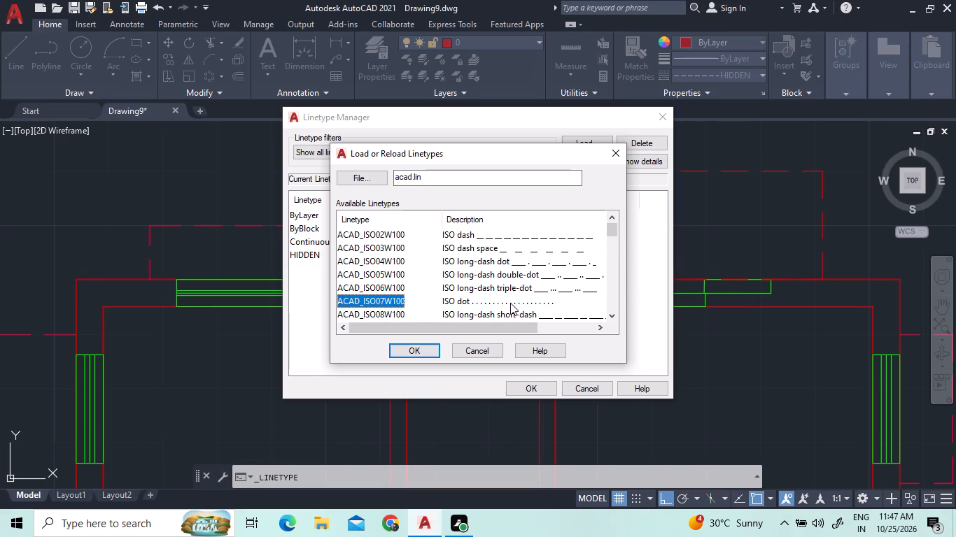
left_click(428, 343)
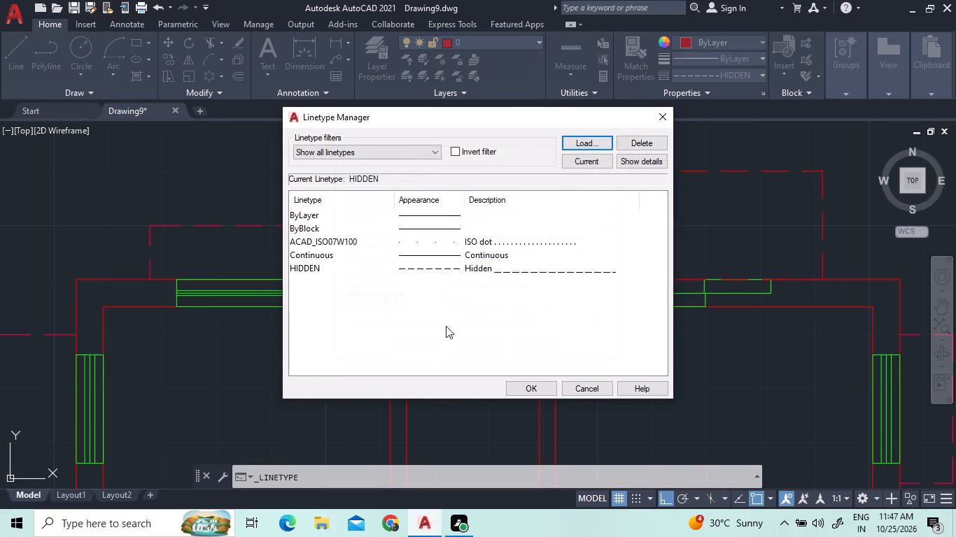
double_click(517, 246)
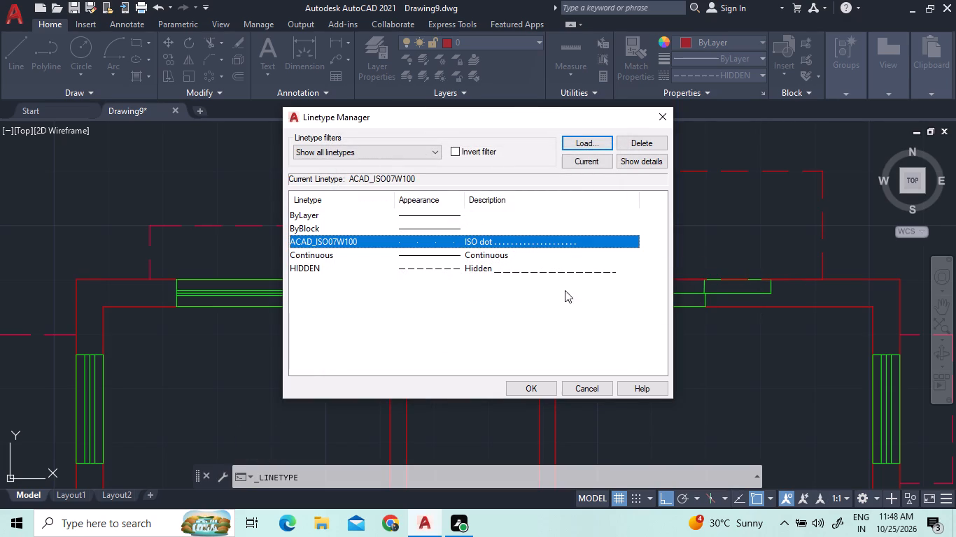
left_click(535, 392)
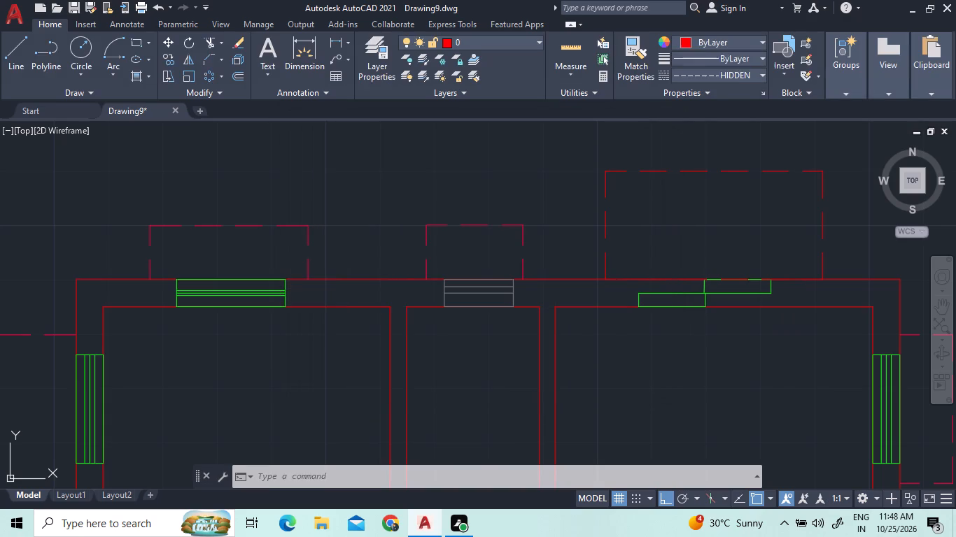
Apply the ACAD_ISO07W100 dotted linetype to the rectangle above the staggered two-panel window.
left_click(784, 220)
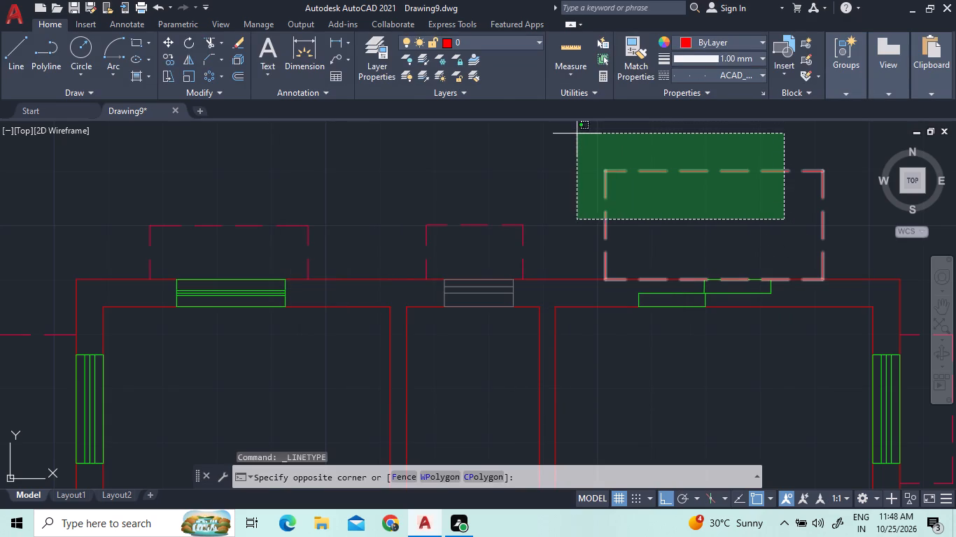
left_click(577, 134)
left_click(740, 73)
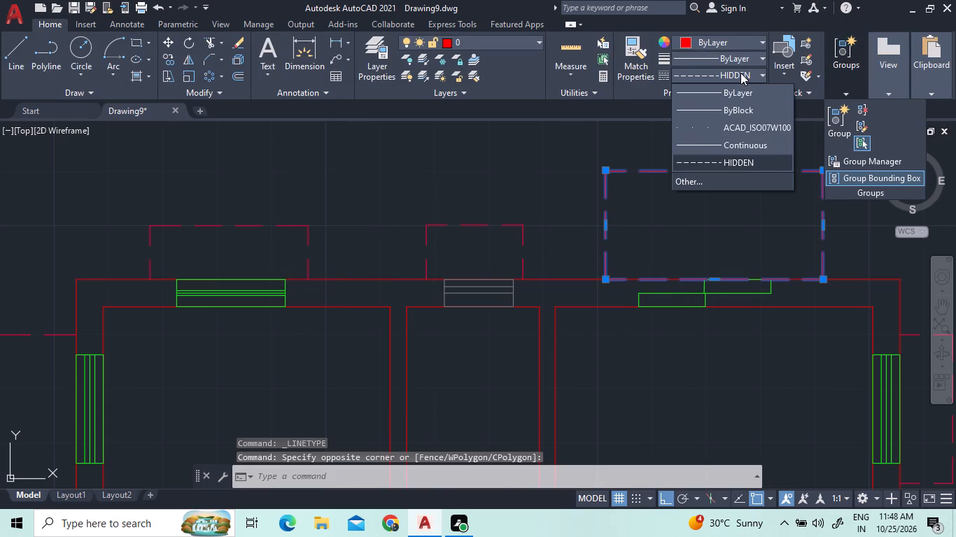
left_click(763, 124)
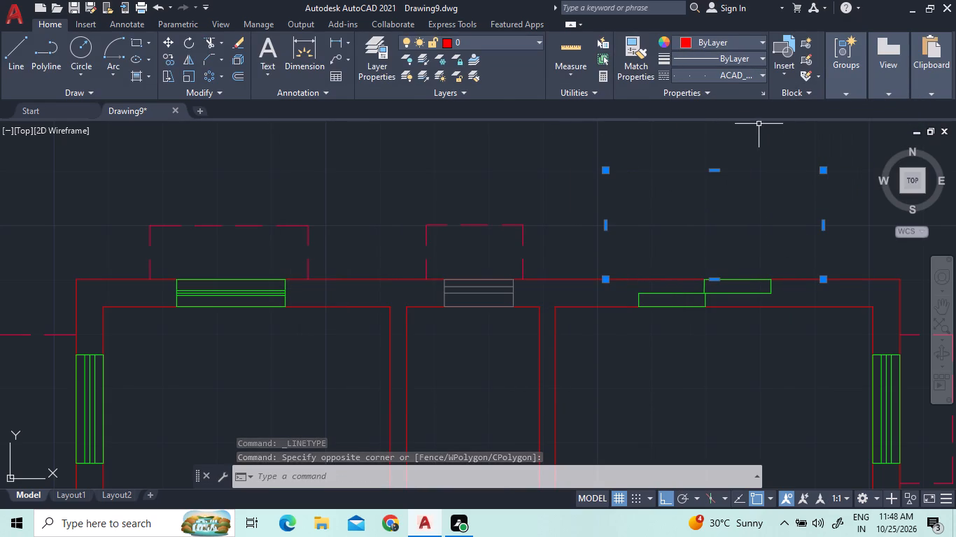
List the object data of the selected rectangle above the staggered window.
left_click(704, 91)
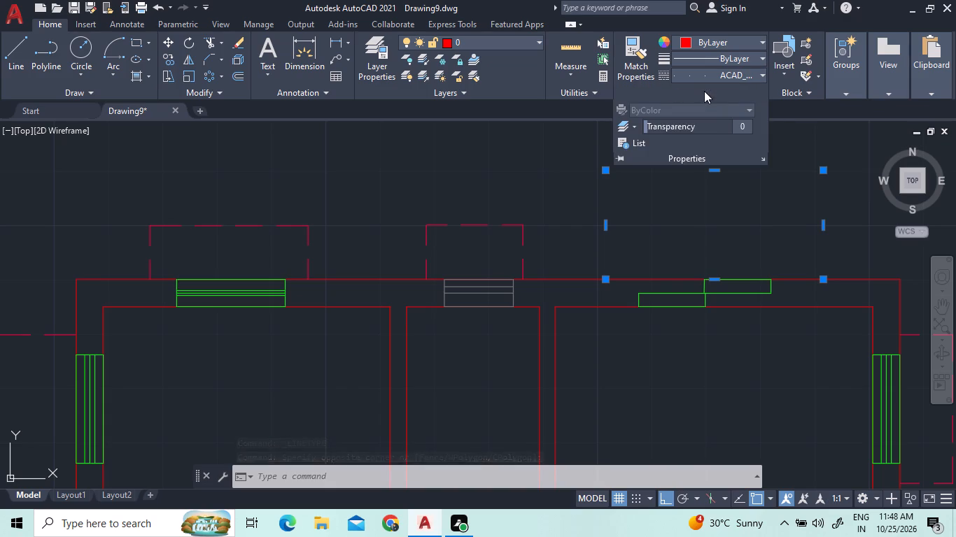
left_click(633, 140)
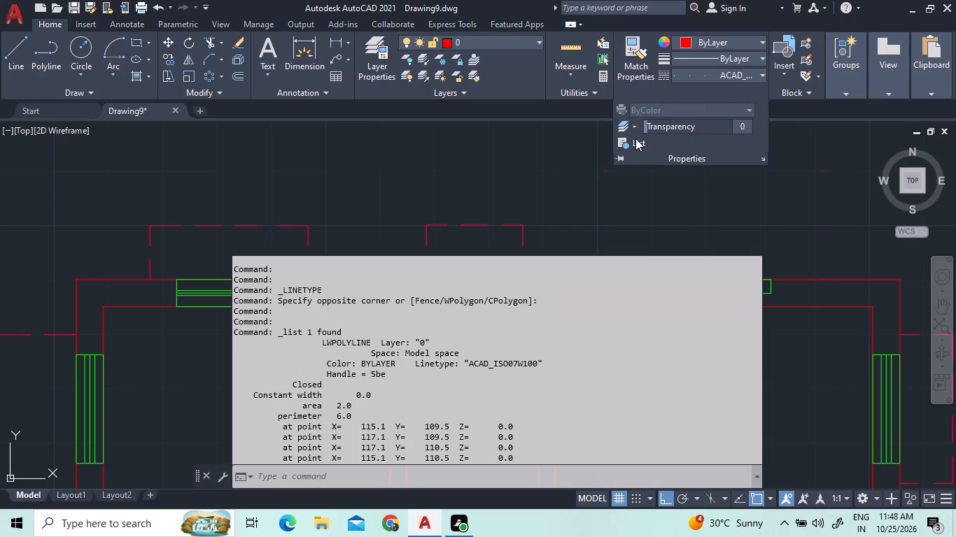
left_click(636, 137)
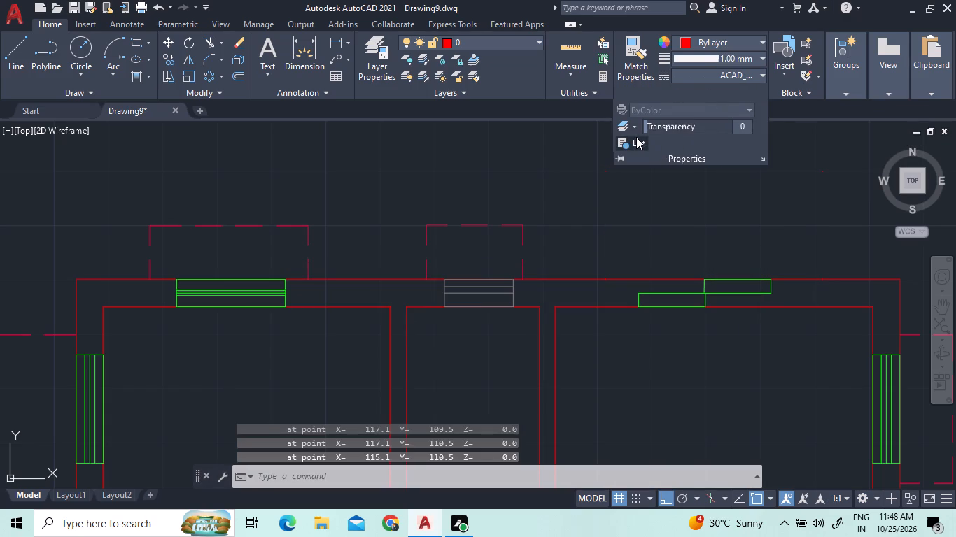
With nothing selected, open the object properties and set the linetype scale for new objects to 0.5.
left_click(622, 160)
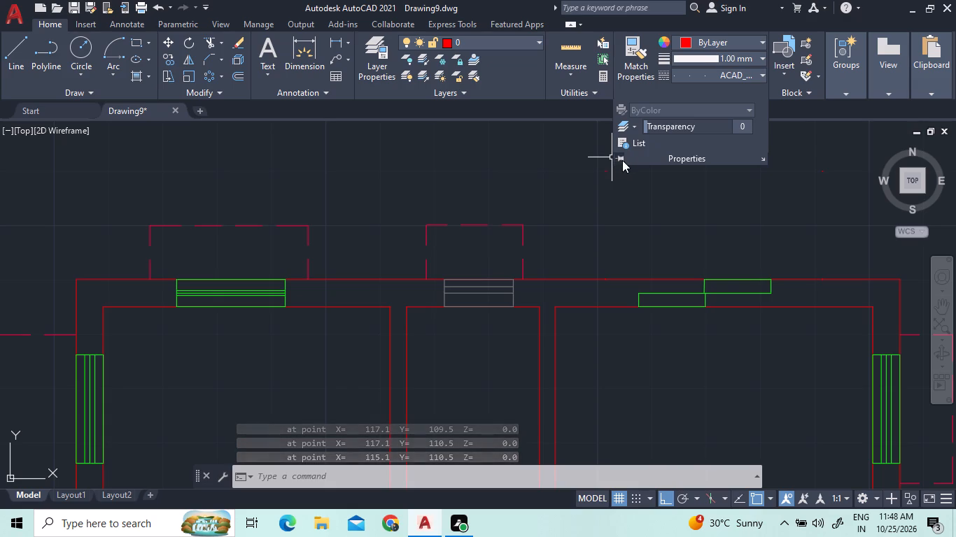
left_click(761, 157)
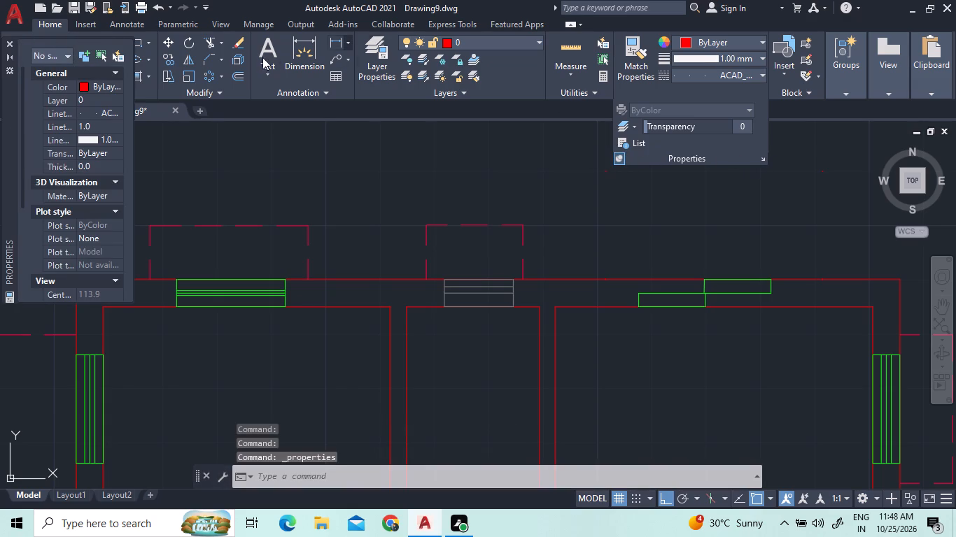
left_click(98, 125)
type("0.5")
key("Return")
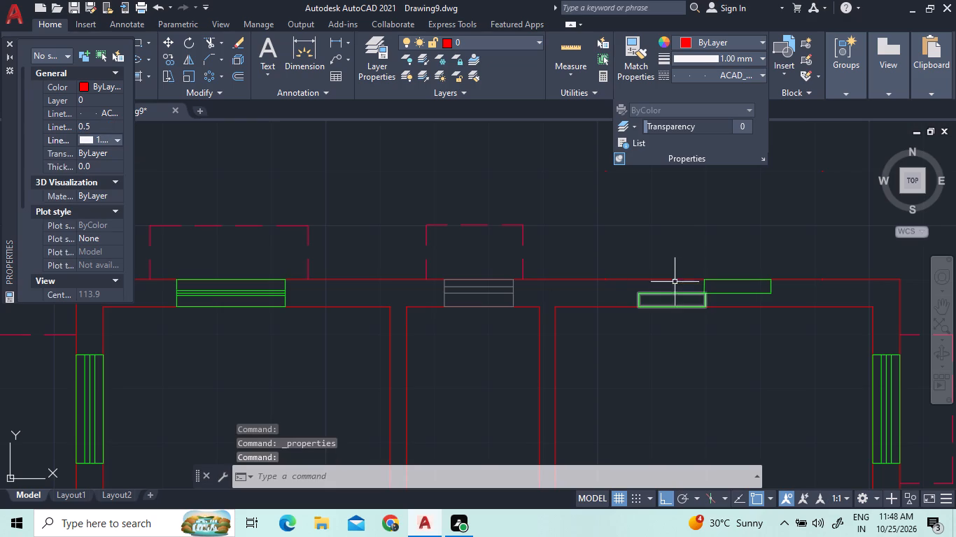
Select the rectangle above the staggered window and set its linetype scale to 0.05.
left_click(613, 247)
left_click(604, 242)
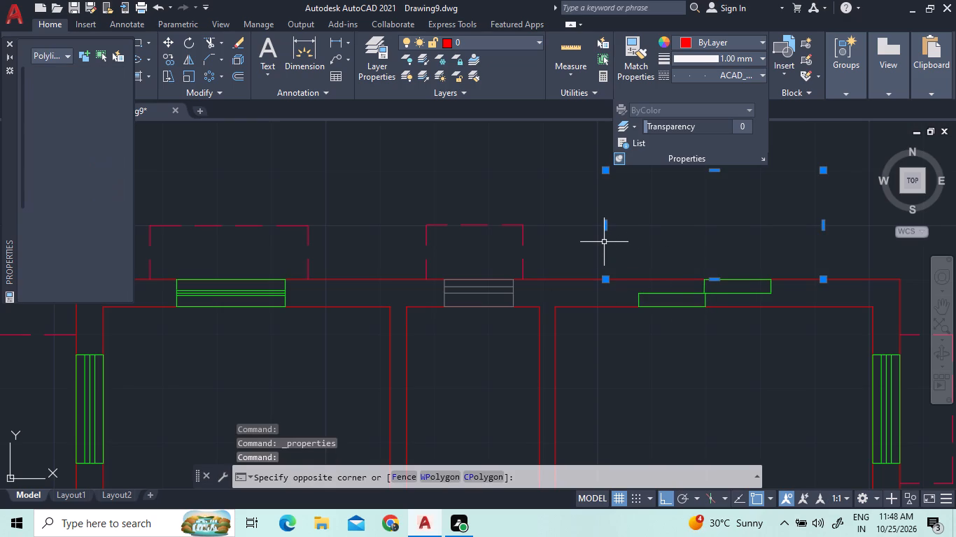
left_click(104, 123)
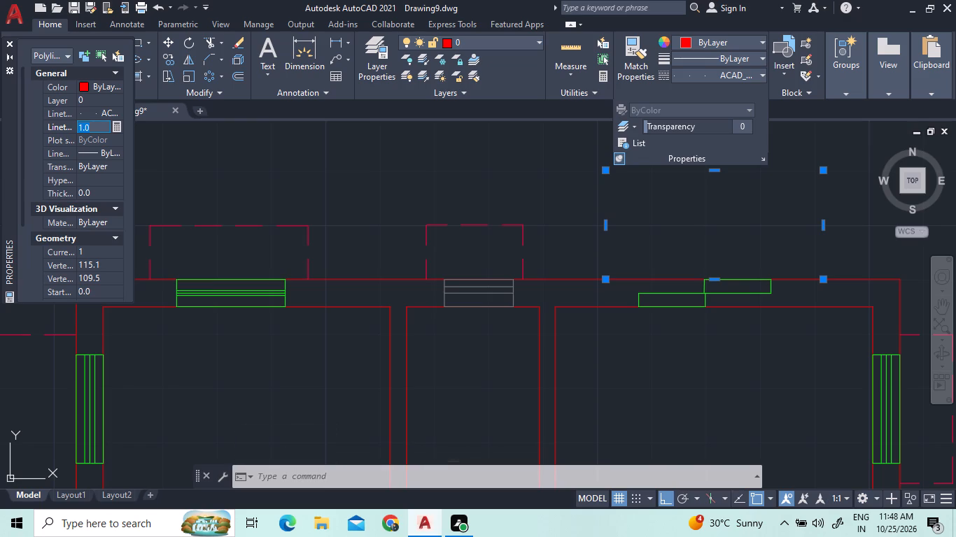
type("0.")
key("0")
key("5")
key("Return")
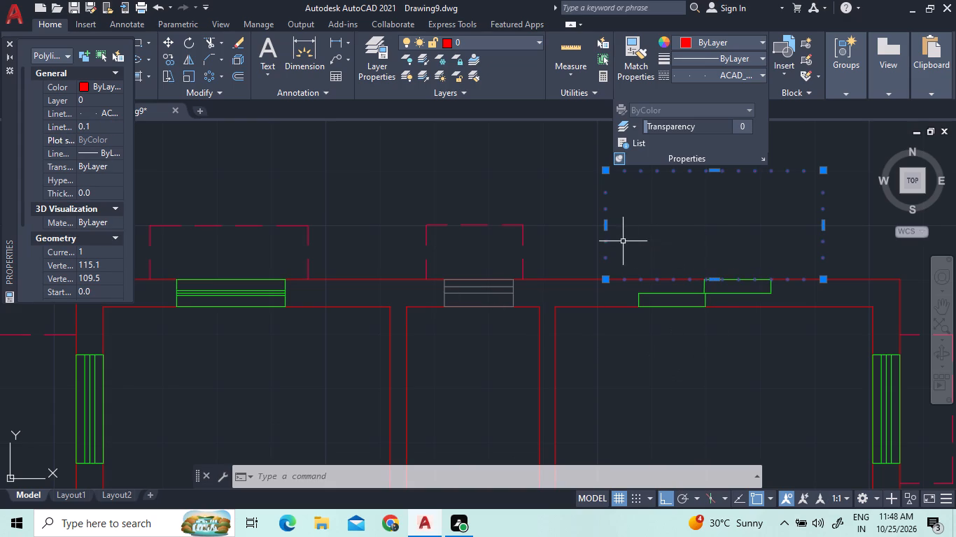
Set the selected rectangle's linetype scale to 0.02, close its properties and clear the selection.
left_click(103, 122)
type("0.0")
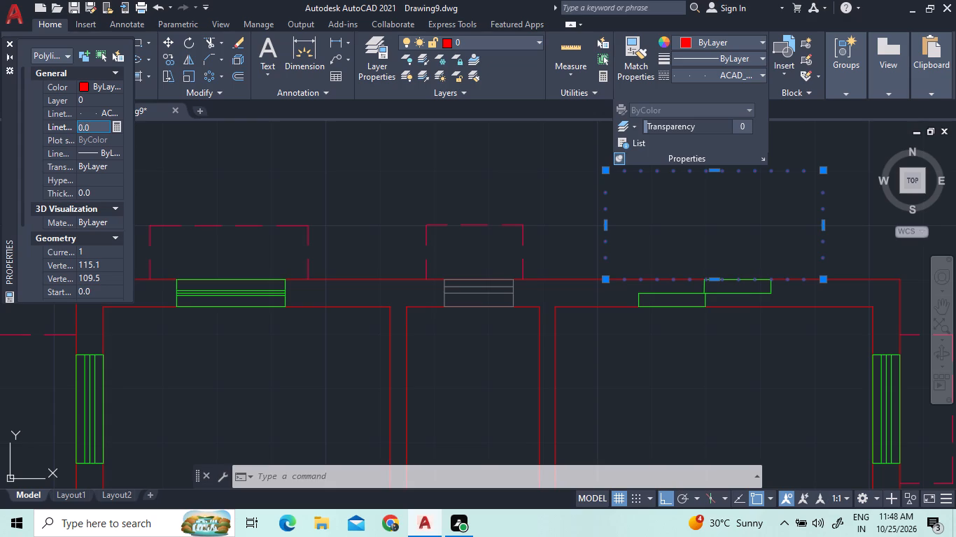
key("2")
key("Return")
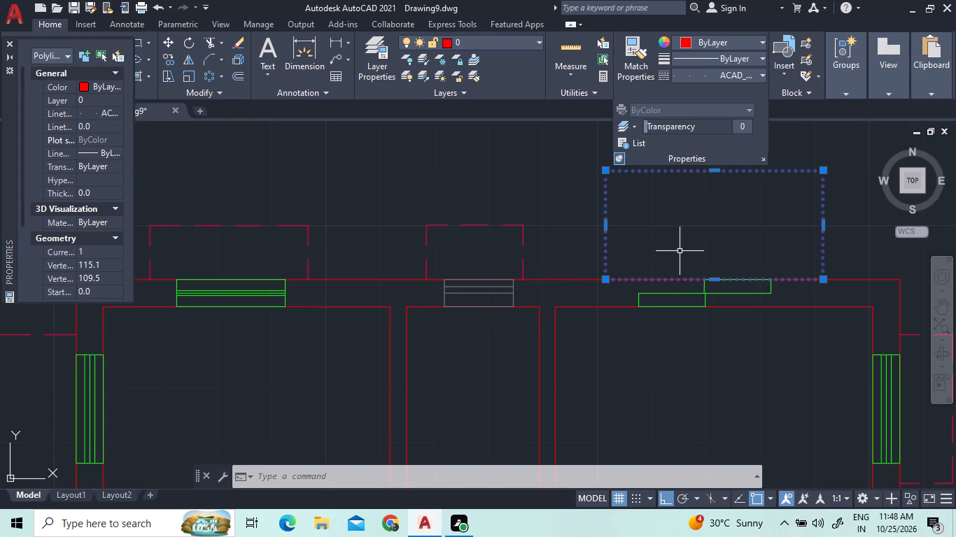
left_click(677, 248)
key("Escape")
left_click(10, 45)
key("Escape")
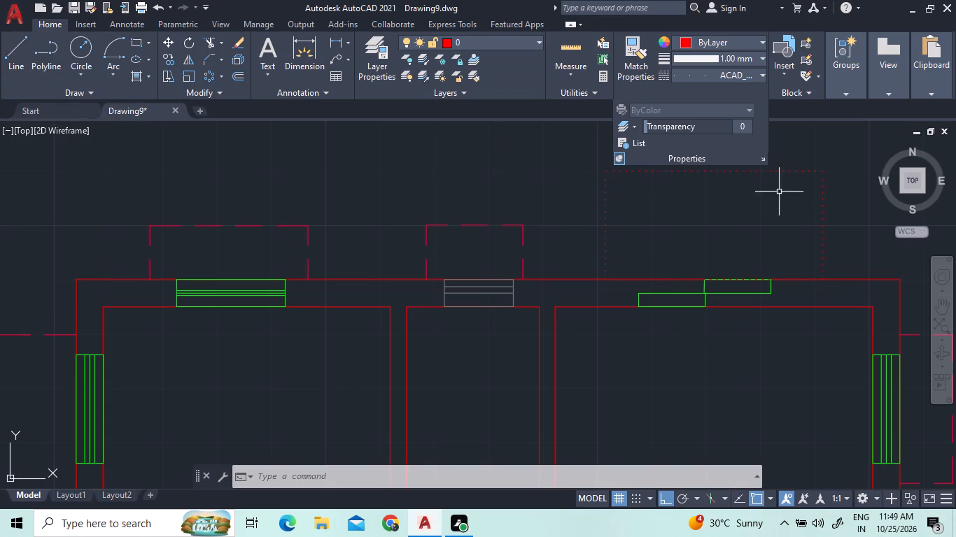
Move the dotted rectangle above the staggered window onto the LNTL layer.
left_click(734, 45)
left_click(648, 222)
left_click(681, 248)
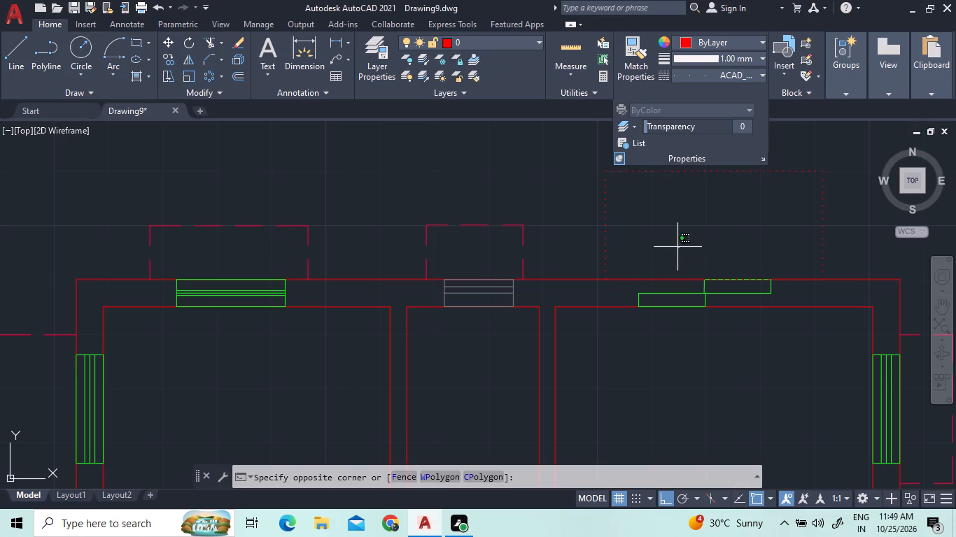
left_click(598, 220)
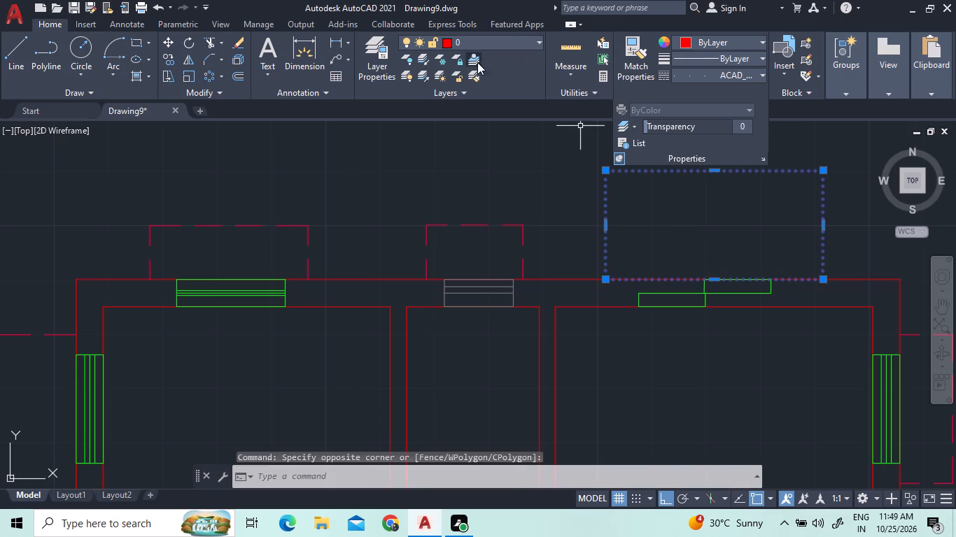
left_click(458, 46)
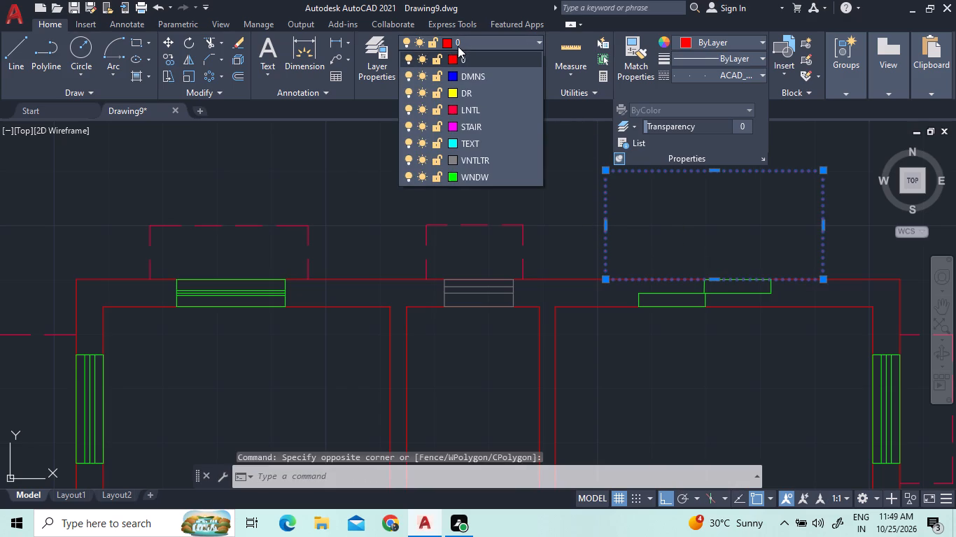
left_click(486, 113)
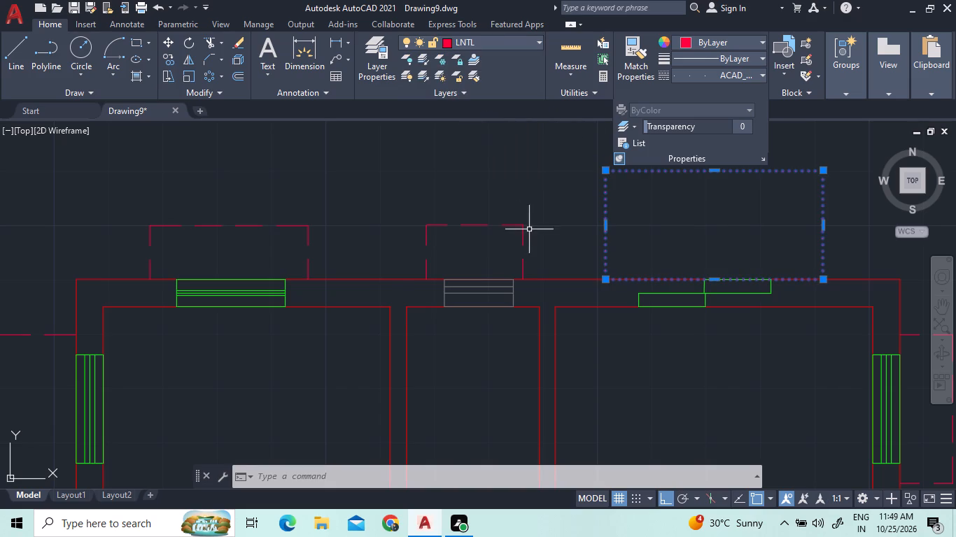
scroll(529, 231, "down", 1)
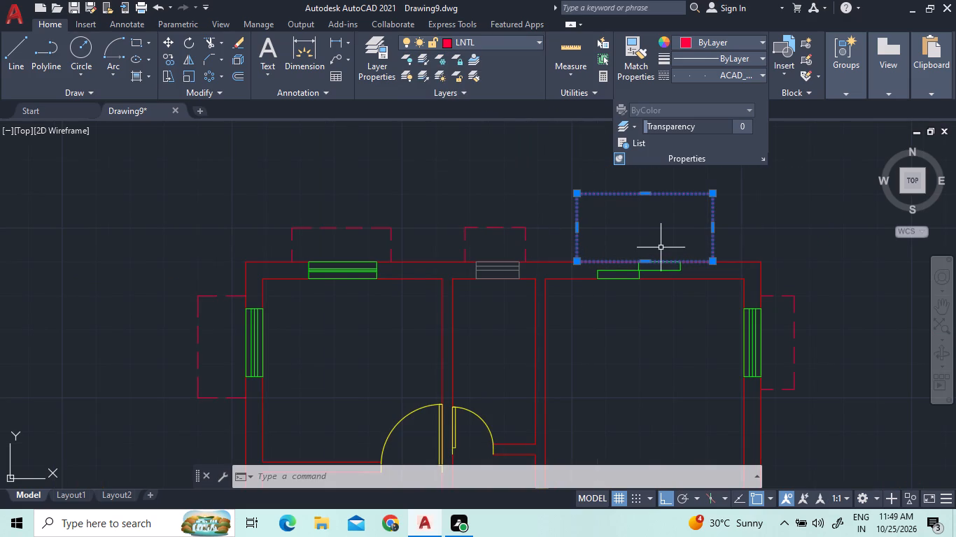
key("Escape")
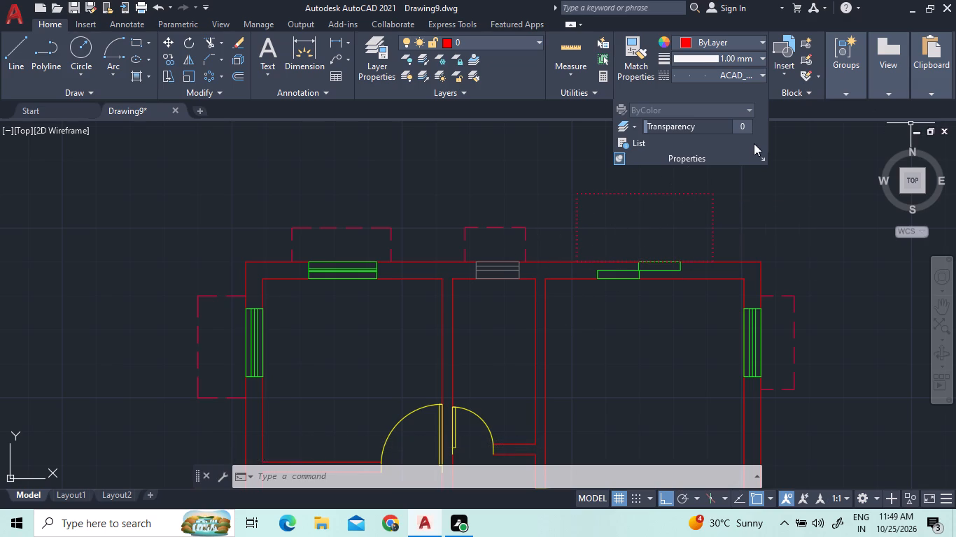
left_click(757, 192)
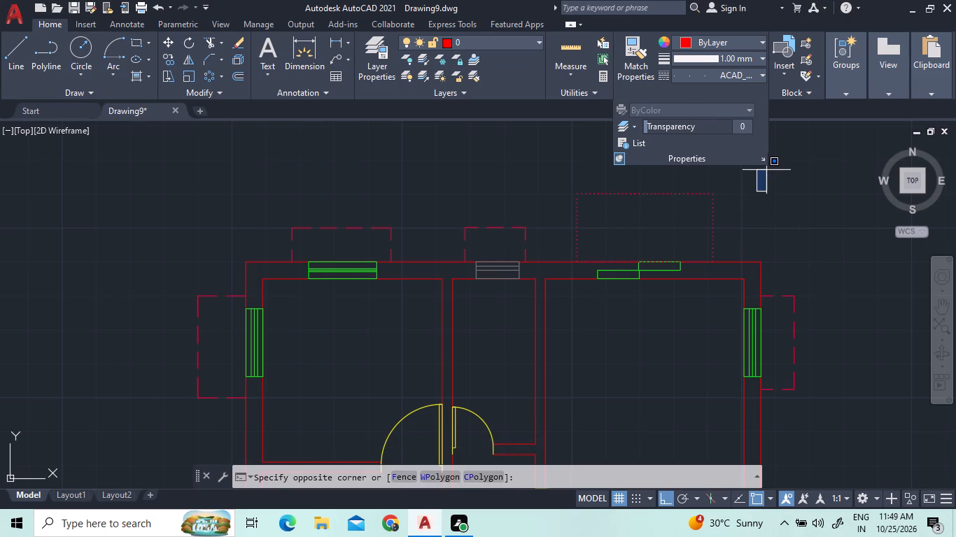
left_click(781, 215)
left_click(618, 155)
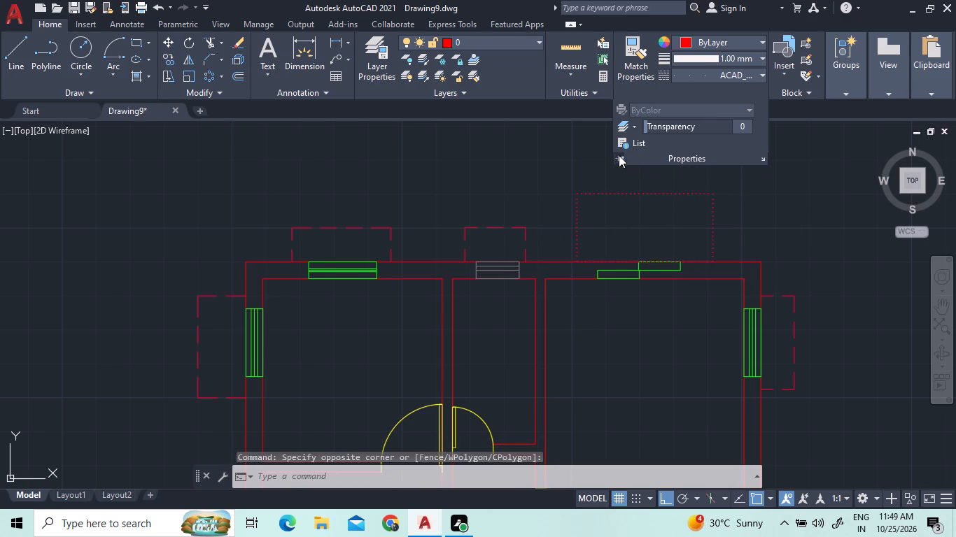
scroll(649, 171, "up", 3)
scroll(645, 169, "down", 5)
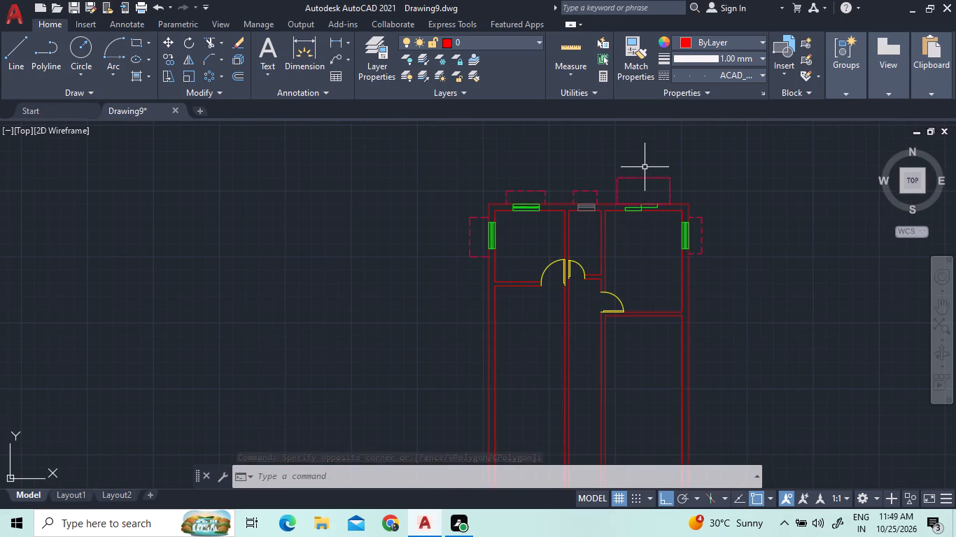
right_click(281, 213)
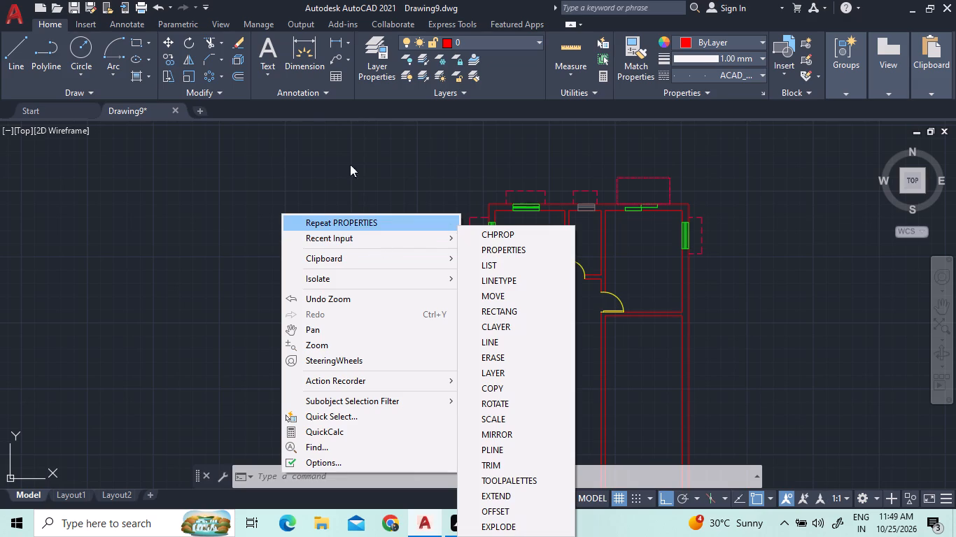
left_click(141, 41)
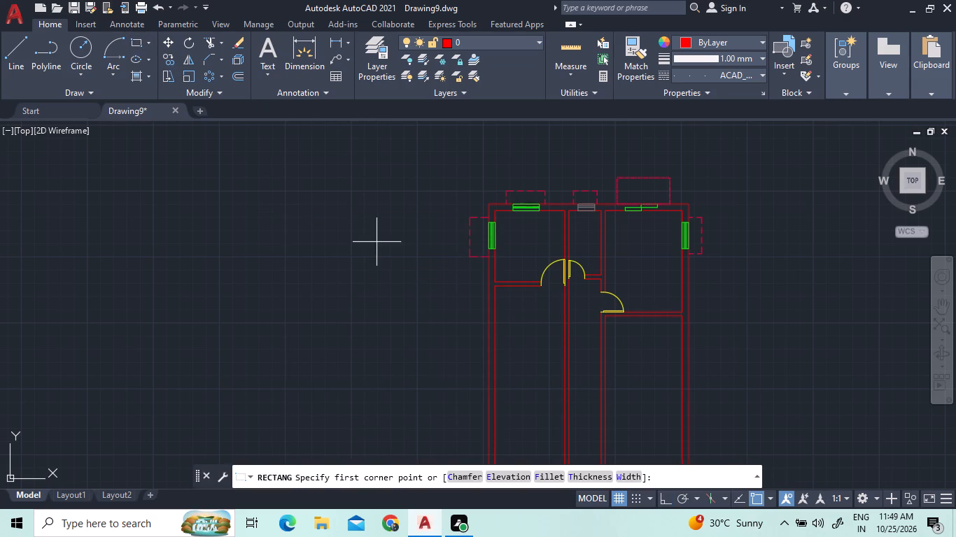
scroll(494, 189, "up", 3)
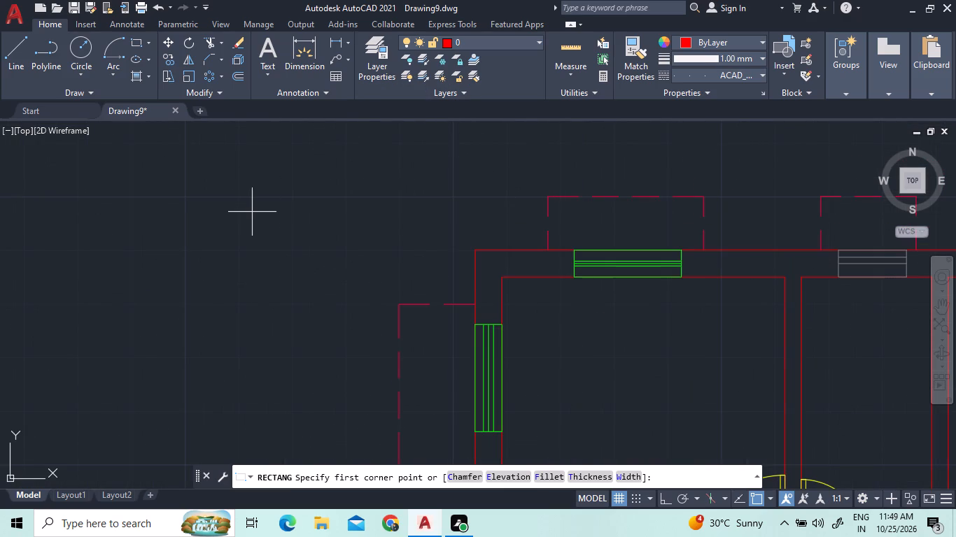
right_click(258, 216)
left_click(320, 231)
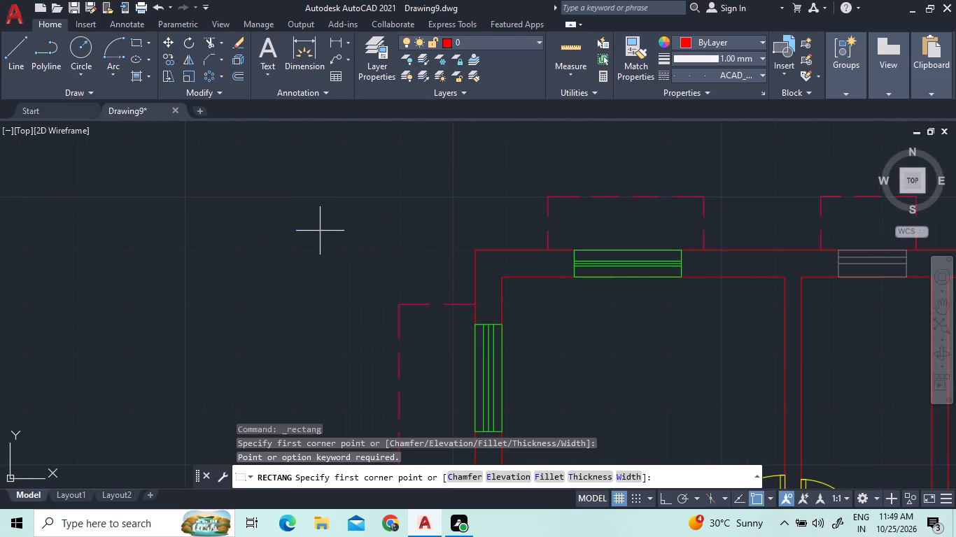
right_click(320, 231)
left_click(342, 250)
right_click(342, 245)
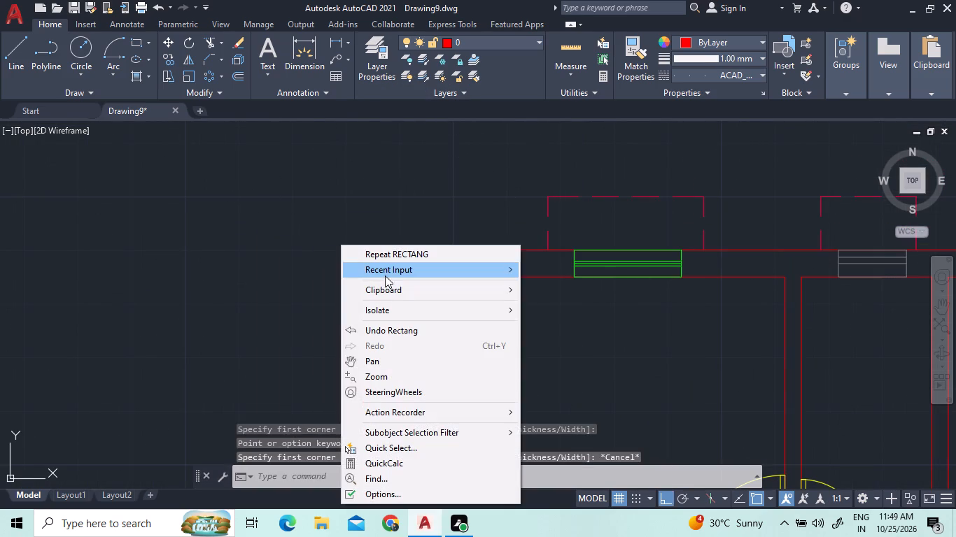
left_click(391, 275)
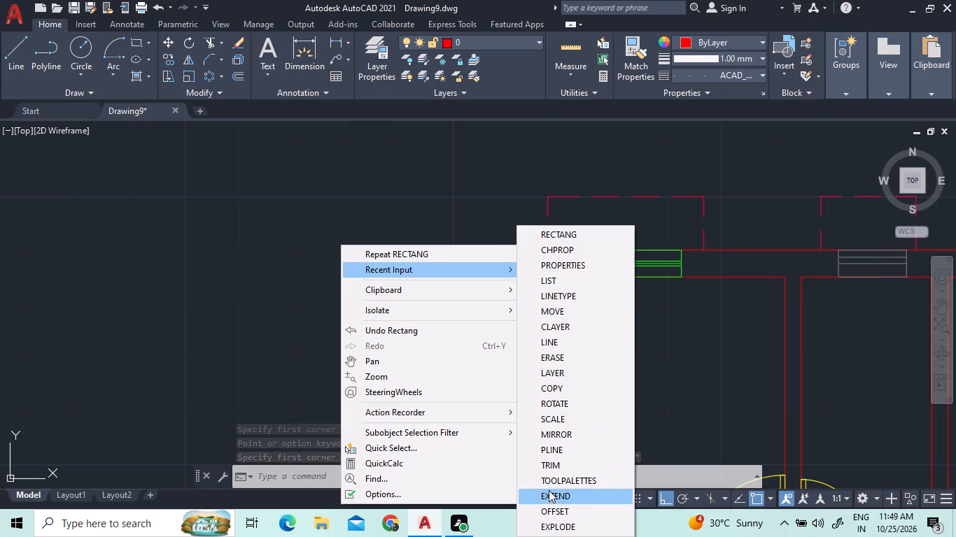
Create a new layer named COLUMN.
left_click(597, 324)
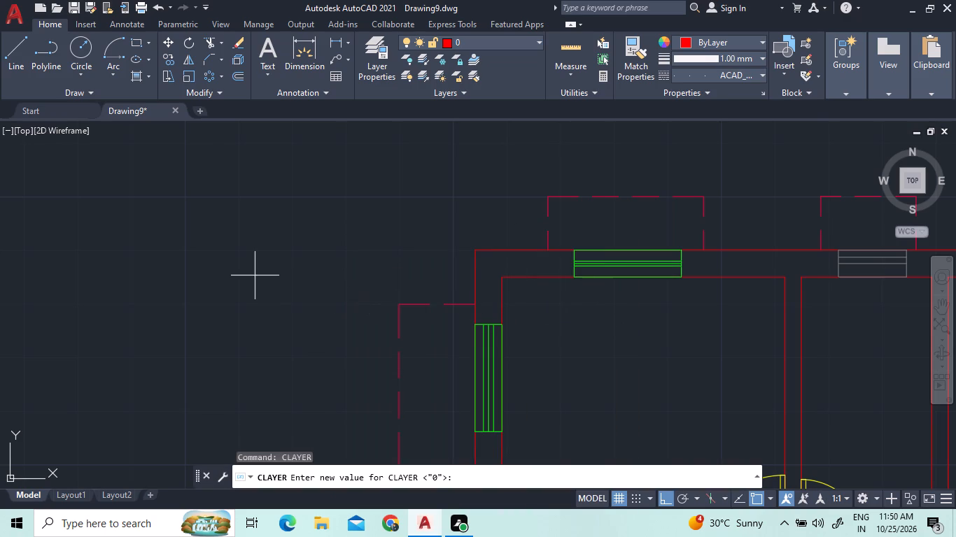
right_click(254, 275)
right_click(298, 300)
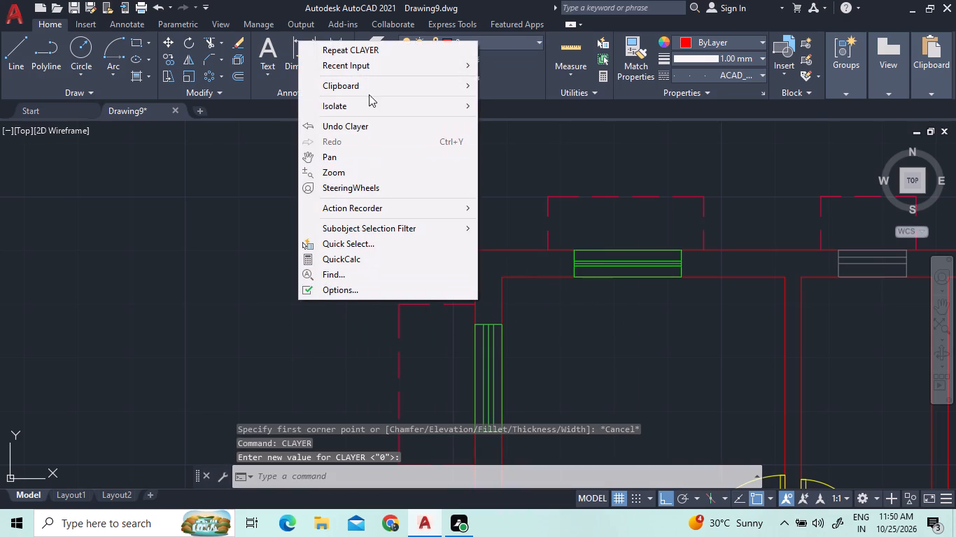
left_click(409, 63)
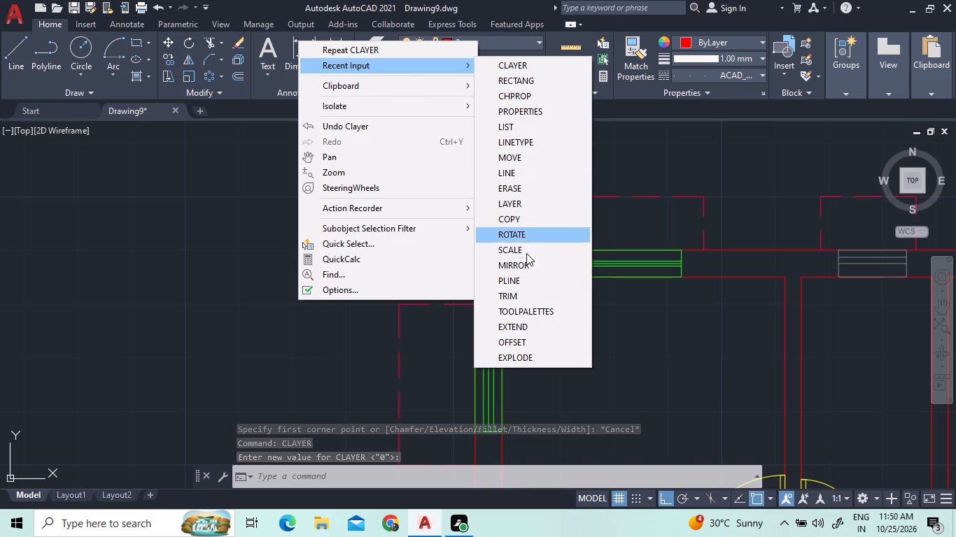
left_click(526, 208)
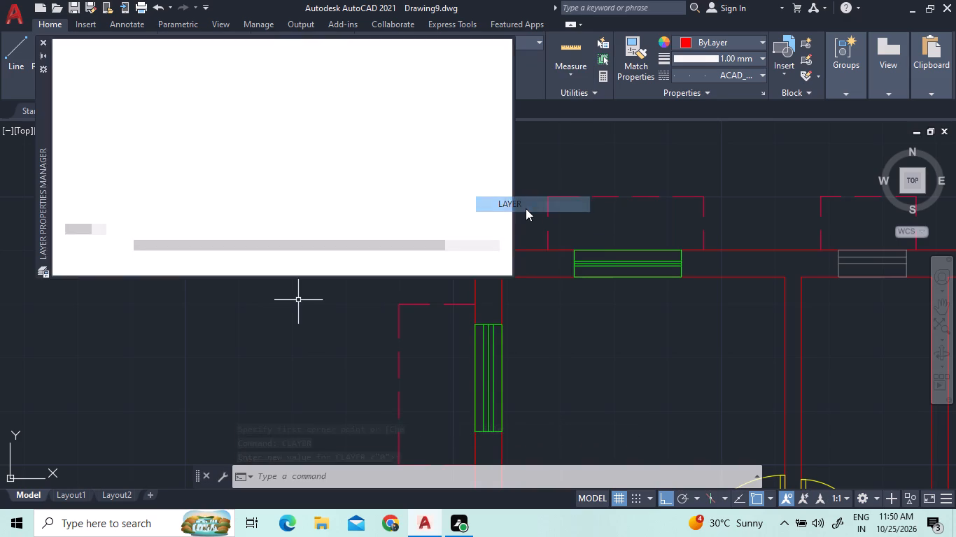
left_click(132, 65)
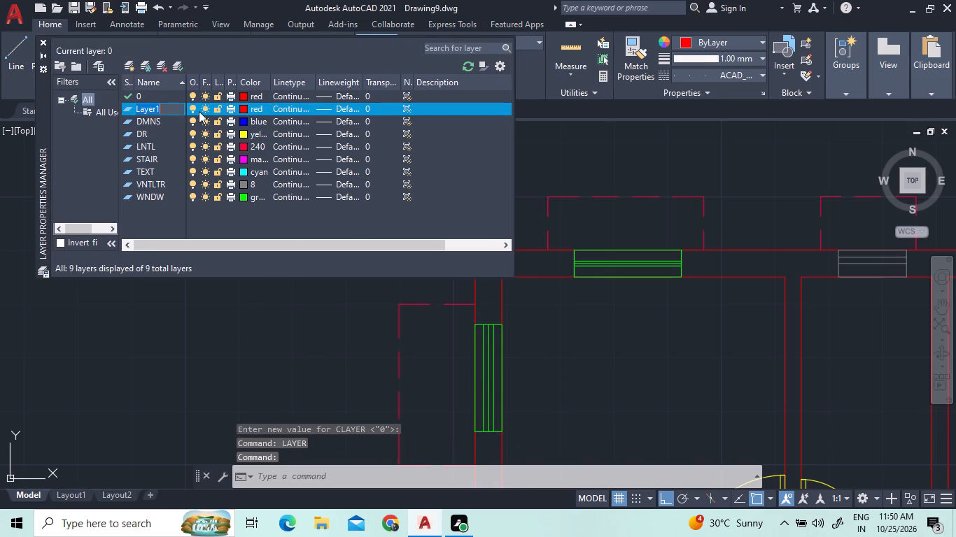
type("COLUM")
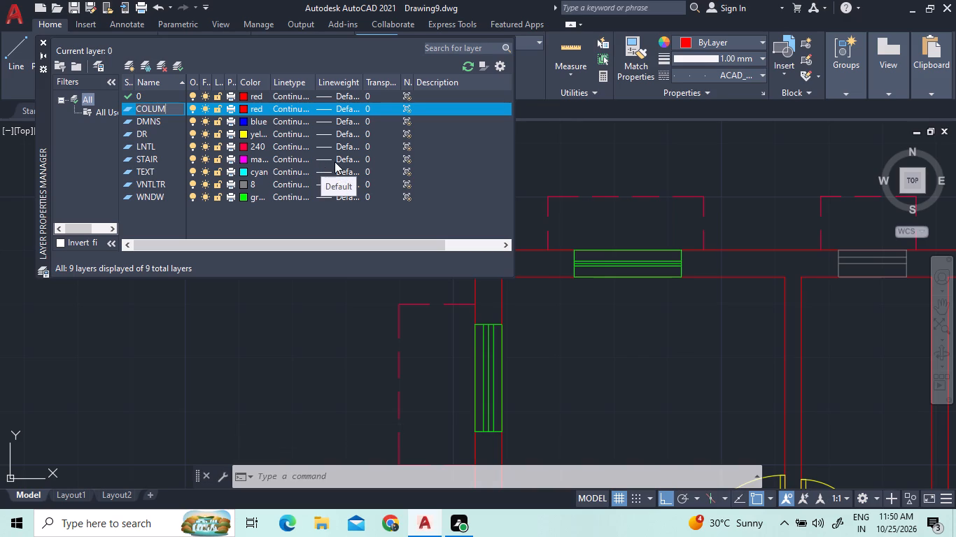
key("n")
Set the COLUMN layer's colour to index 244 and close the layer manager.
left_click(246, 108)
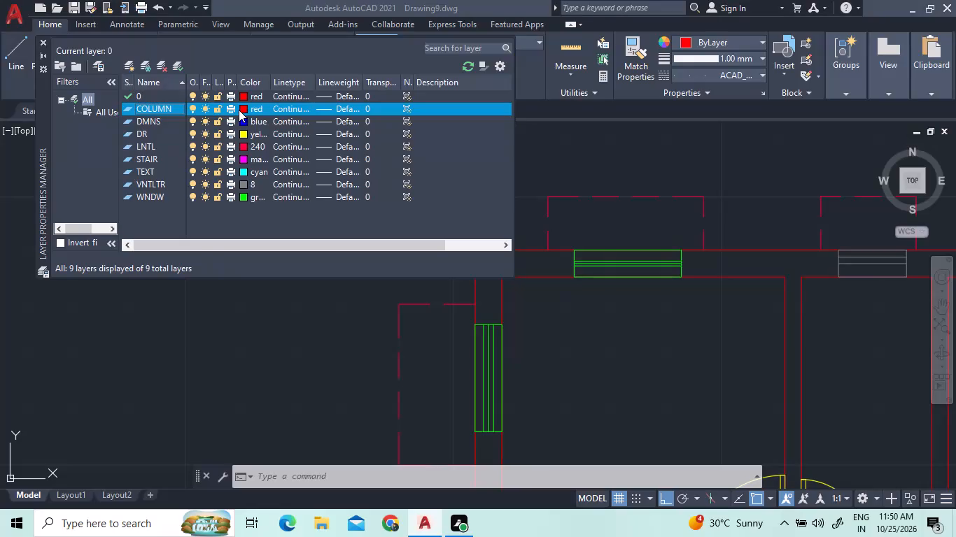
left_click(241, 109)
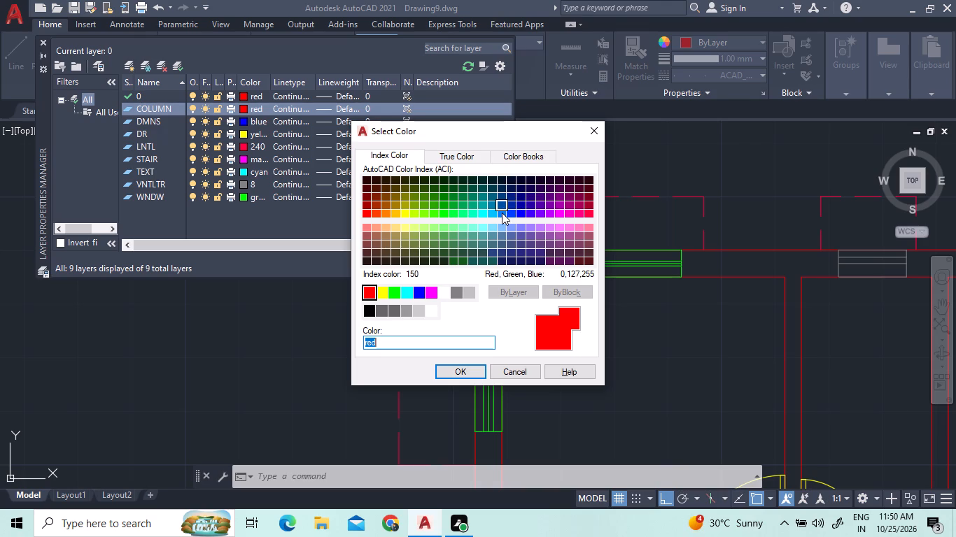
left_click(370, 180)
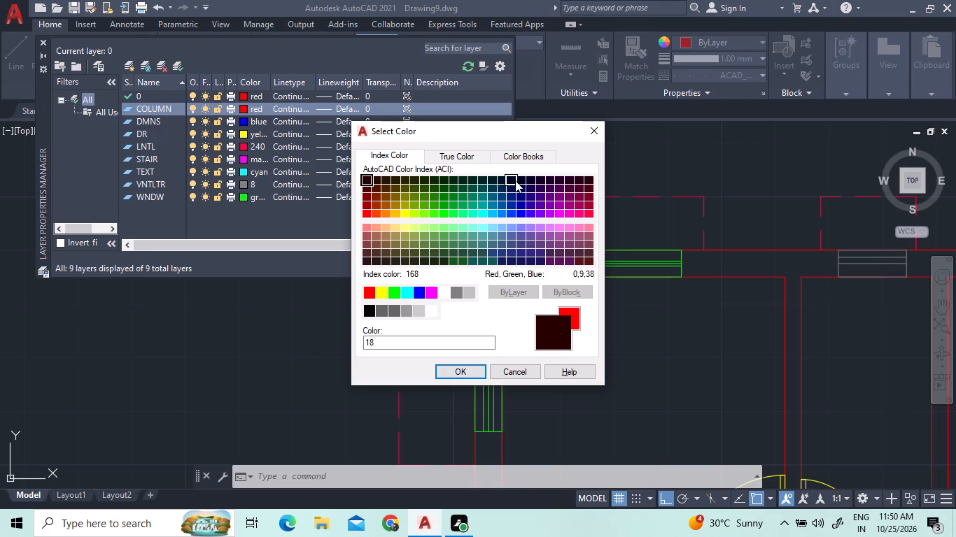
left_click(590, 196)
left_click(465, 364)
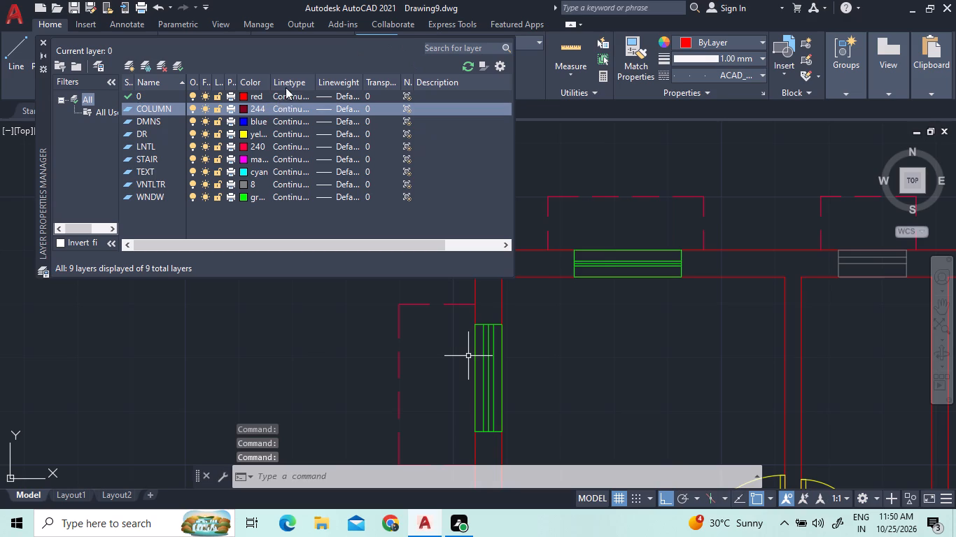
left_click(44, 40)
Draw a rectangle 0.25 long and 0.30 wide inside the plan's upper-left wall corner, starting from the outer corner.
left_click(137, 44)
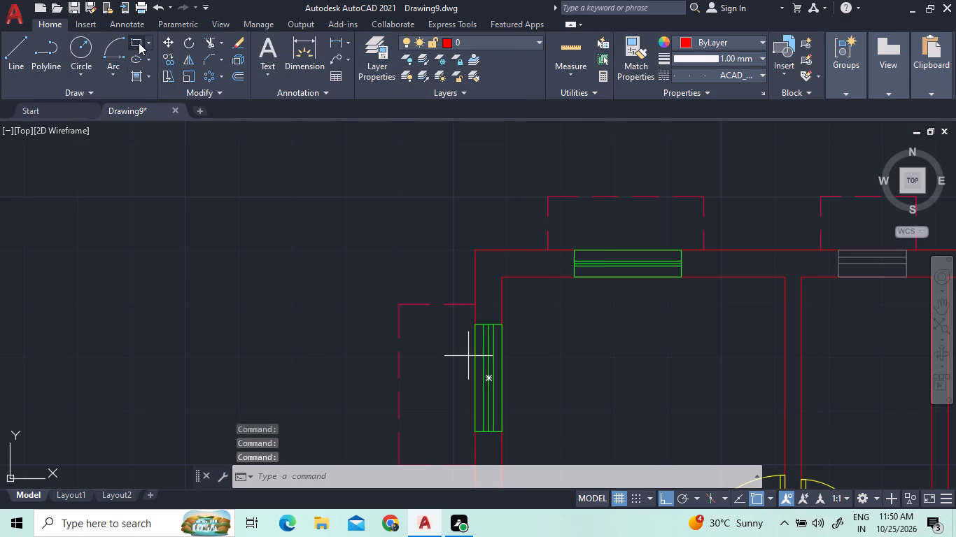
left_click(479, 250)
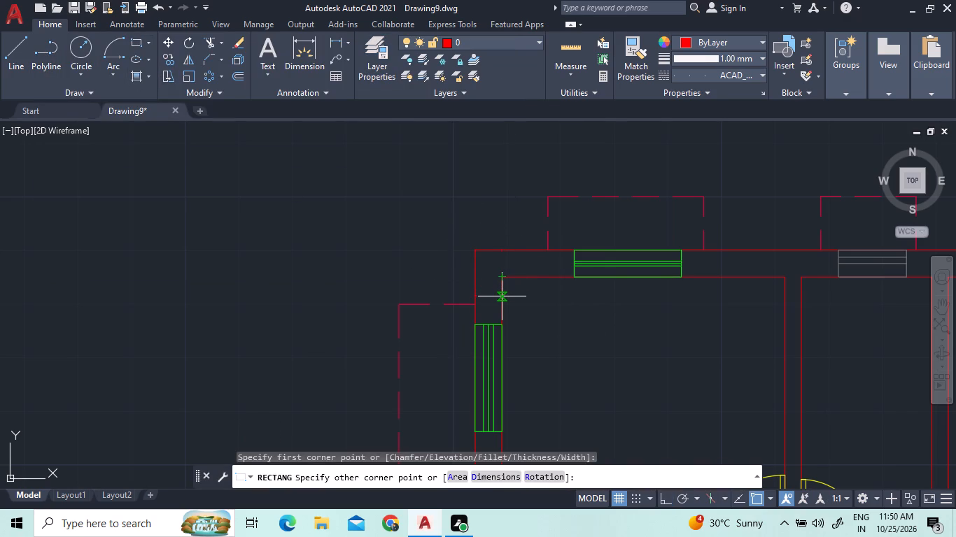
key("d")
key("space")
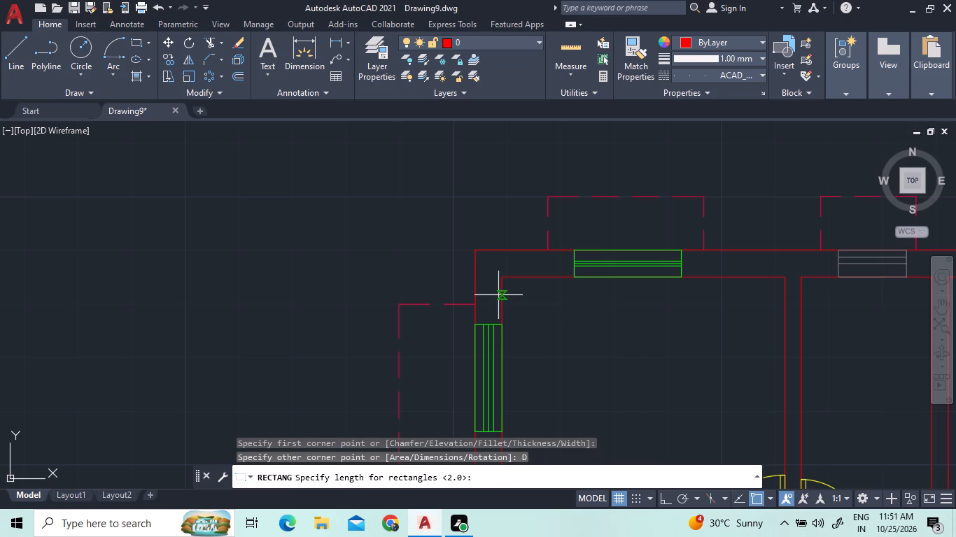
type("0.")
type("25")
key("Return")
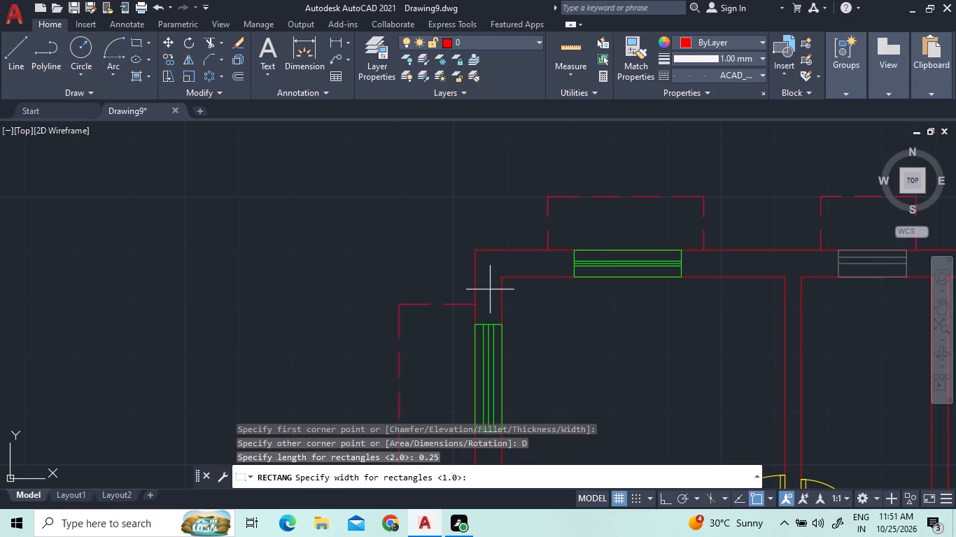
key("0")
key("Return")
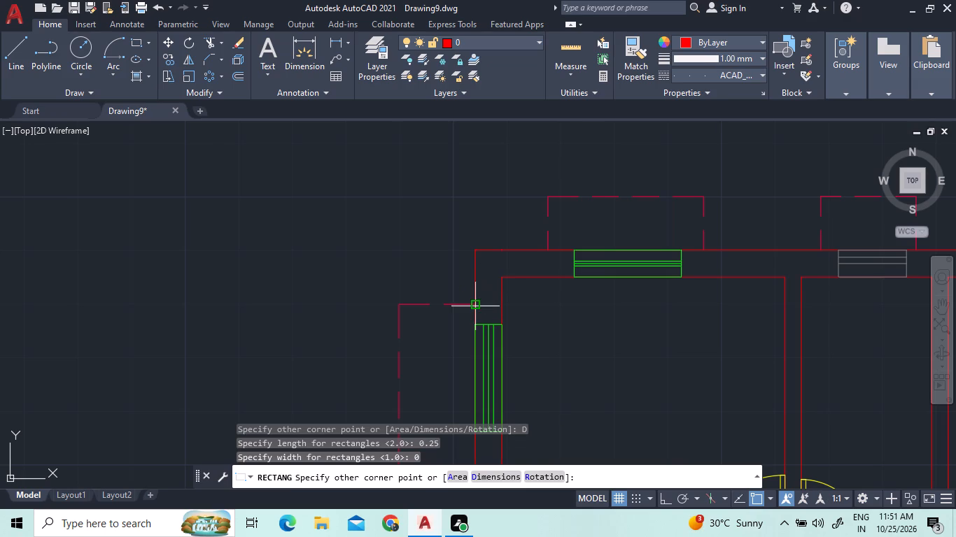
left_click(491, 478)
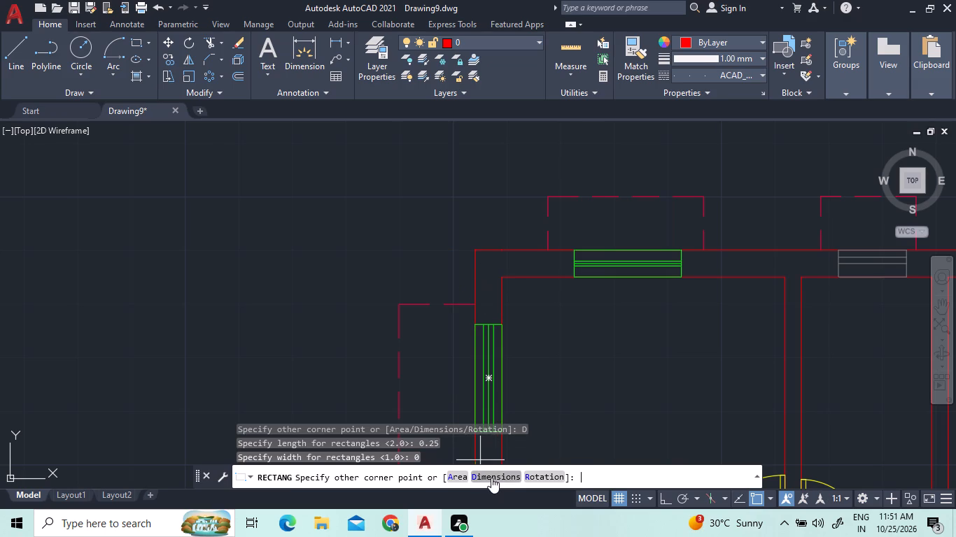
type("025")
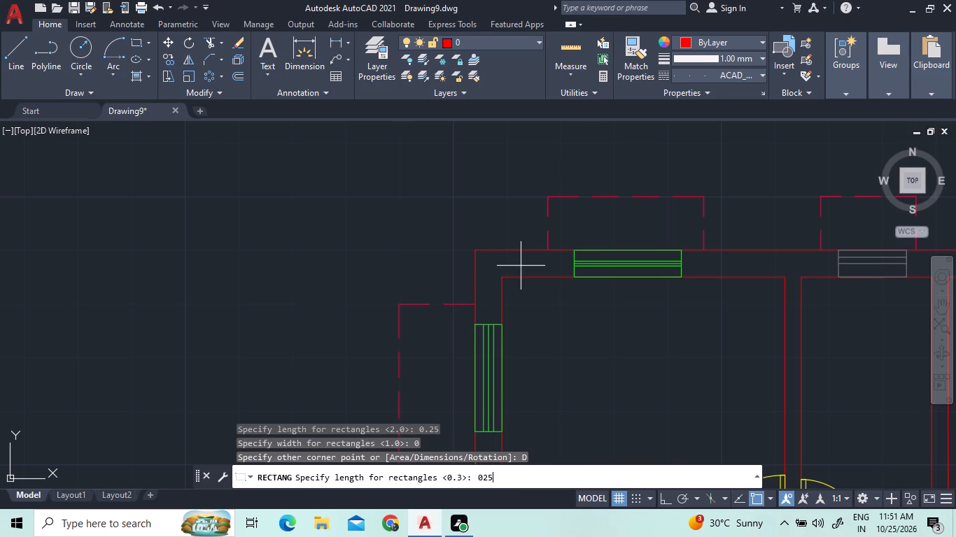
key("BackSpace")
key("BackSpace")
type(".2")
key("5")
key("Return")
type("0.30")
key("Return")
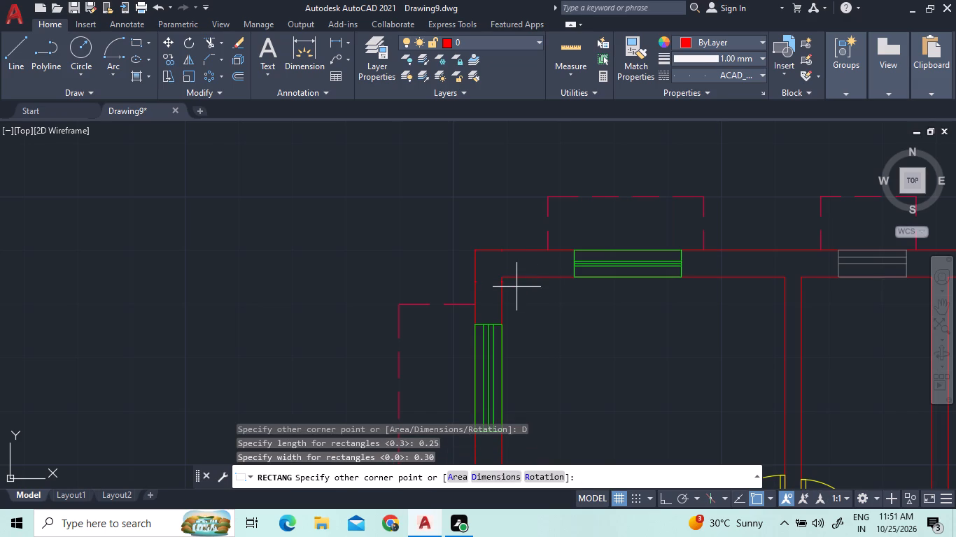
left_click(516, 287)
Set the corner rectangle's linetype to ByLayer and move it onto the COLUMN layer.
left_click(491, 280)
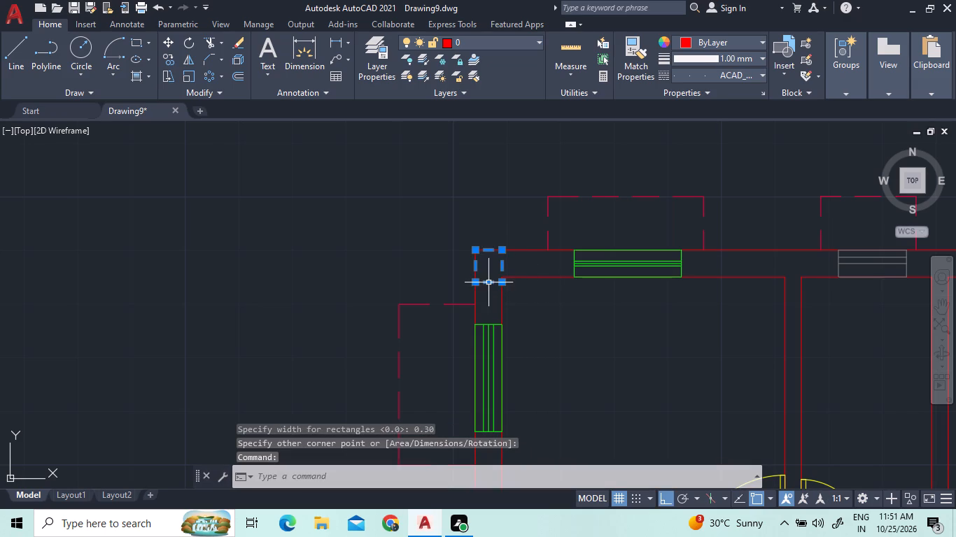
left_click(706, 81)
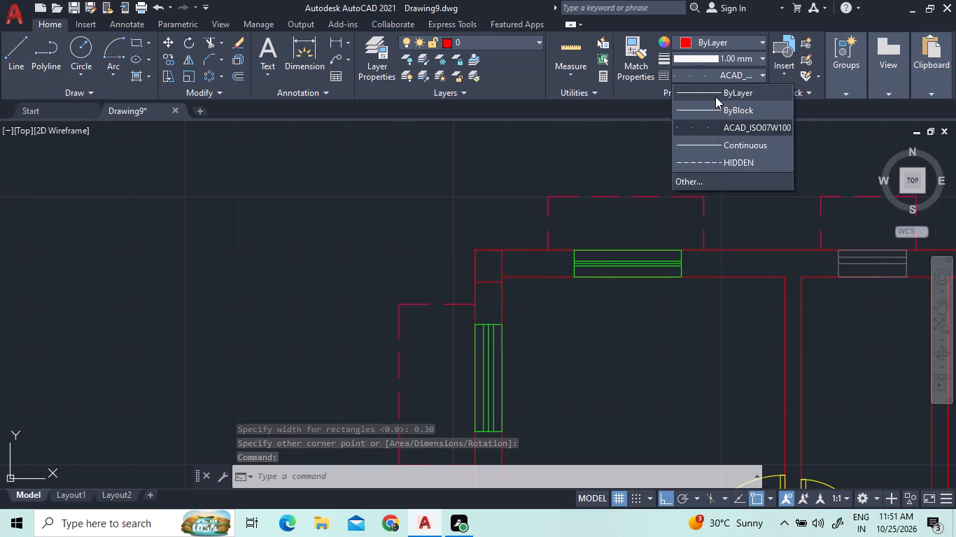
left_click(715, 96)
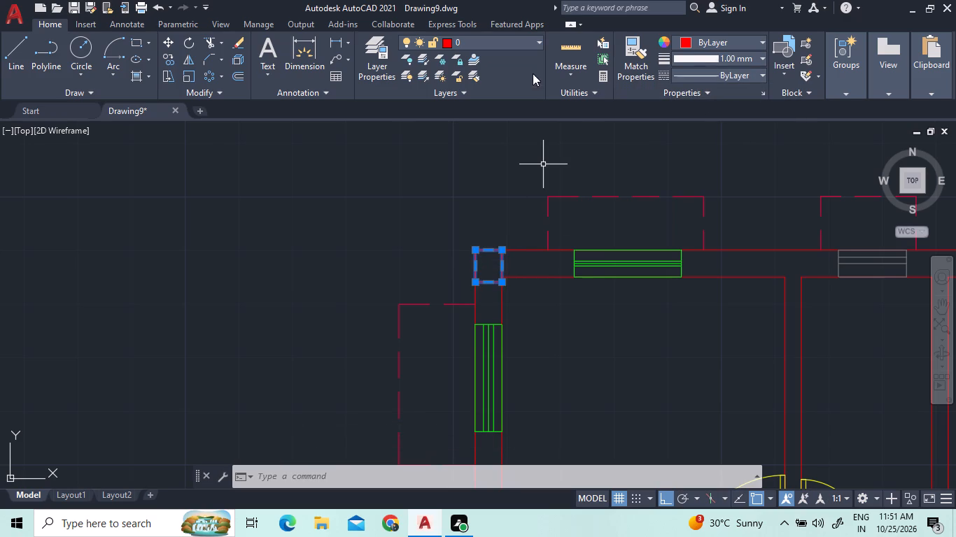
left_click(518, 41)
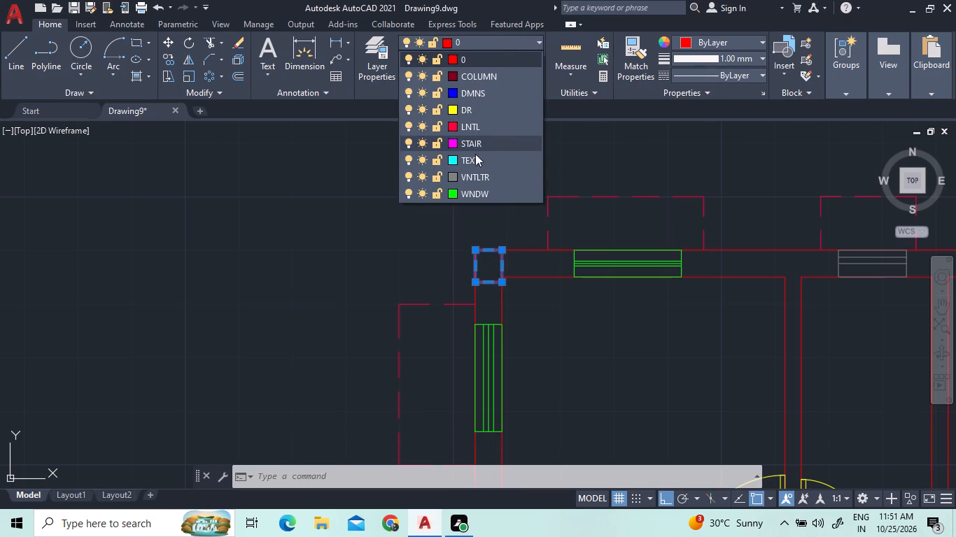
left_click(487, 76)
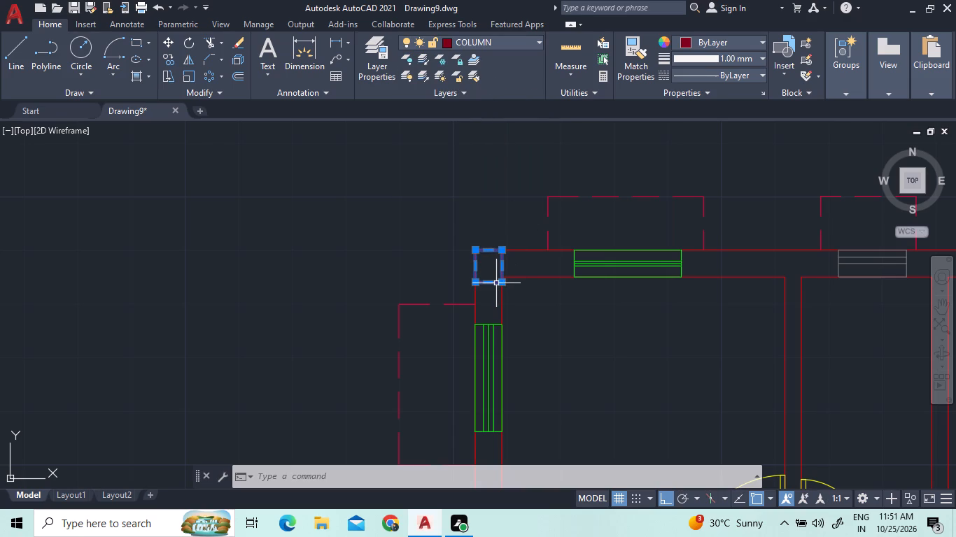
Copy the corner column about 4.2 along the top wall to the partition junction just beyond the ventilator, aligned with the partition's far face.
scroll(496, 283, "up", 2)
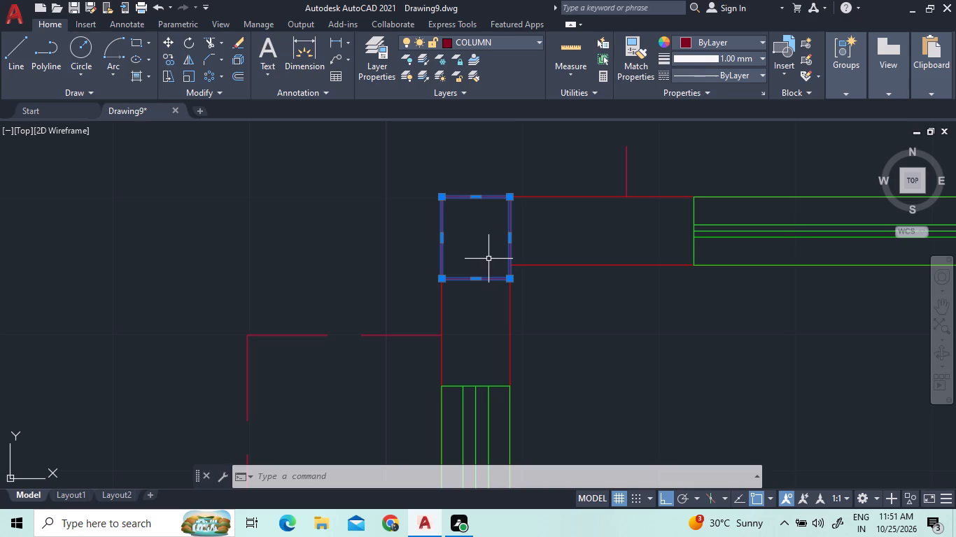
scroll(473, 266, "down", 1)
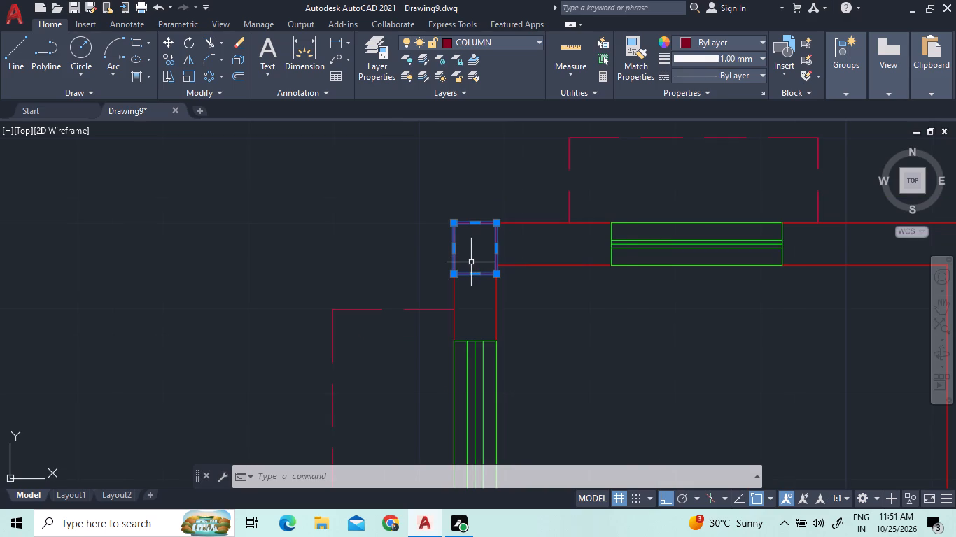
right_click(471, 263)
left_click(489, 282)
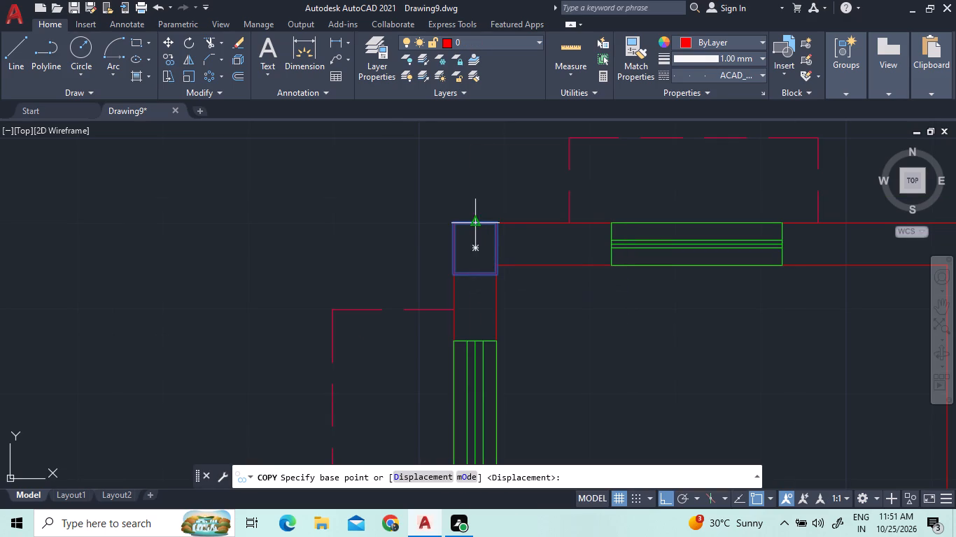
left_click(478, 244)
scroll(719, 304, "down", 4)
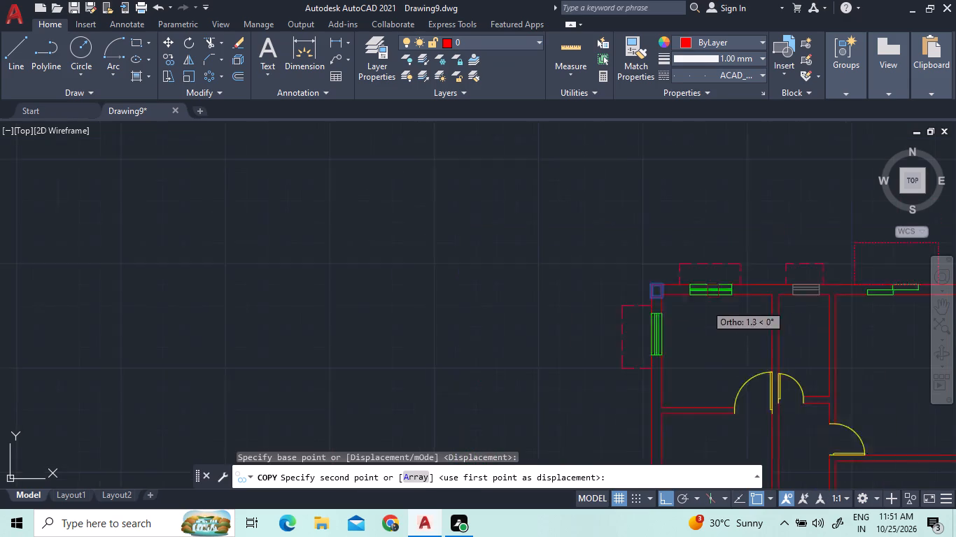
scroll(786, 301, "up", 4)
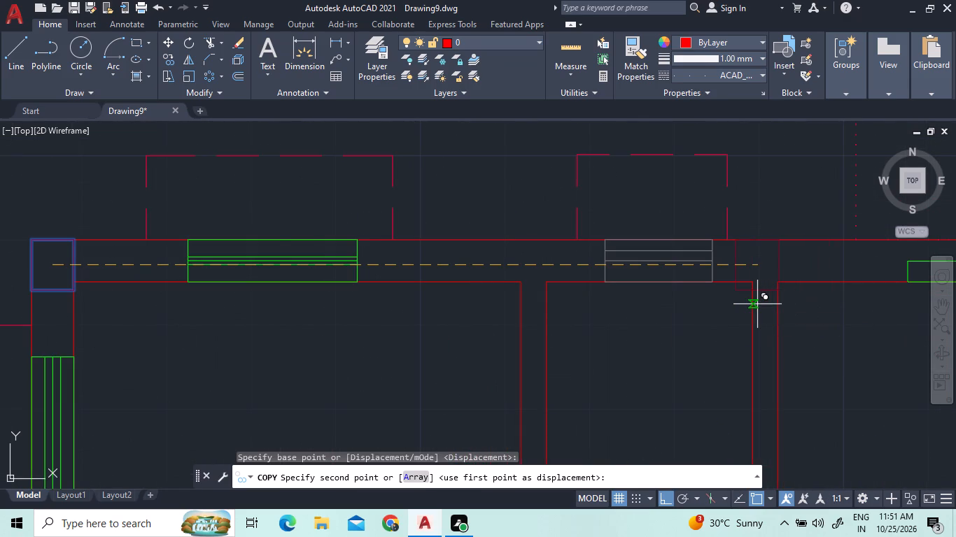
scroll(757, 304, "up", 3)
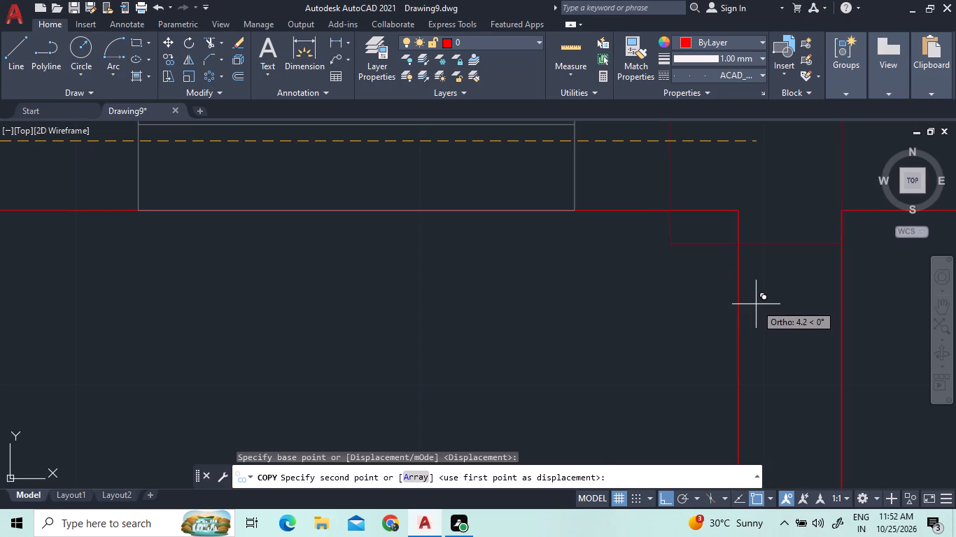
left_click(756, 303)
Place another copy of the column in the plan's upper-right wall corner, about 7.3 from the original, and finish copying.
scroll(706, 322, "down", 4)
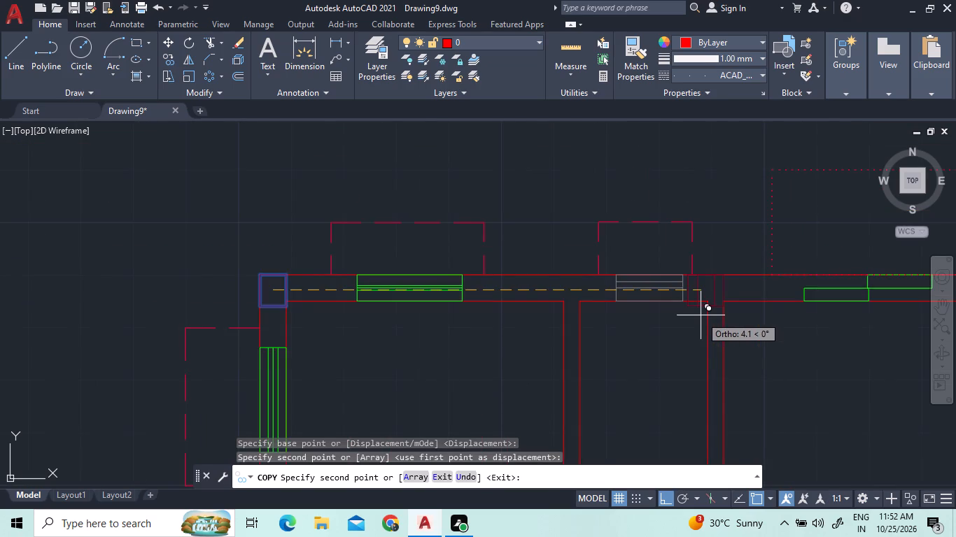
scroll(701, 315, "down", 2)
scroll(820, 309, "up", 5)
scroll(824, 309, "down", 5)
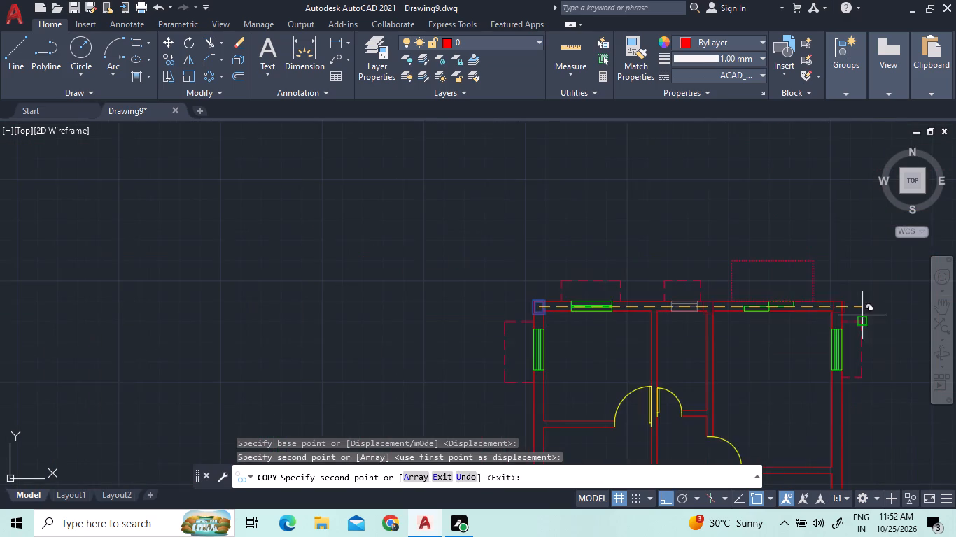
scroll(904, 320, "up", 5)
scroll(419, 252, "up", 2)
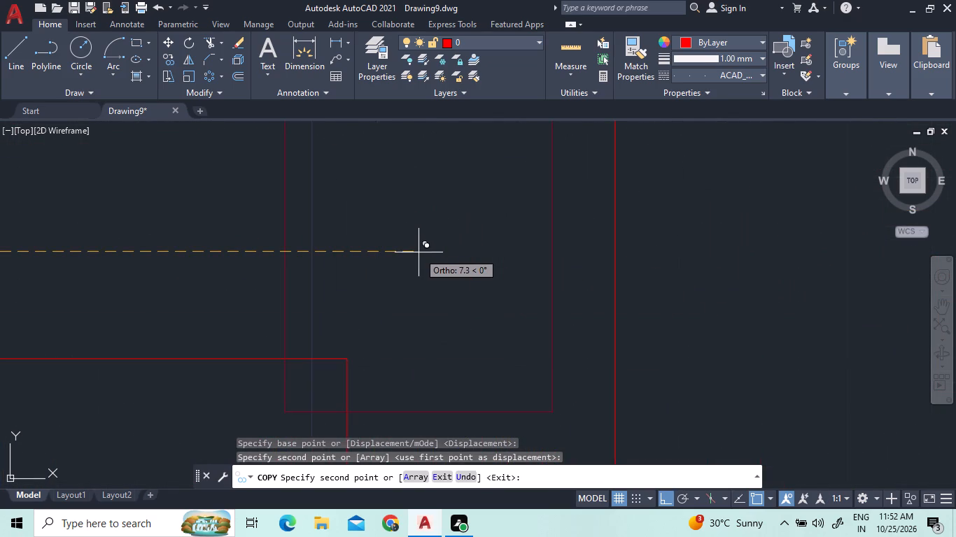
left_click(480, 260)
scroll(550, 264, "down", 4)
scroll(409, 251, "down", 3)
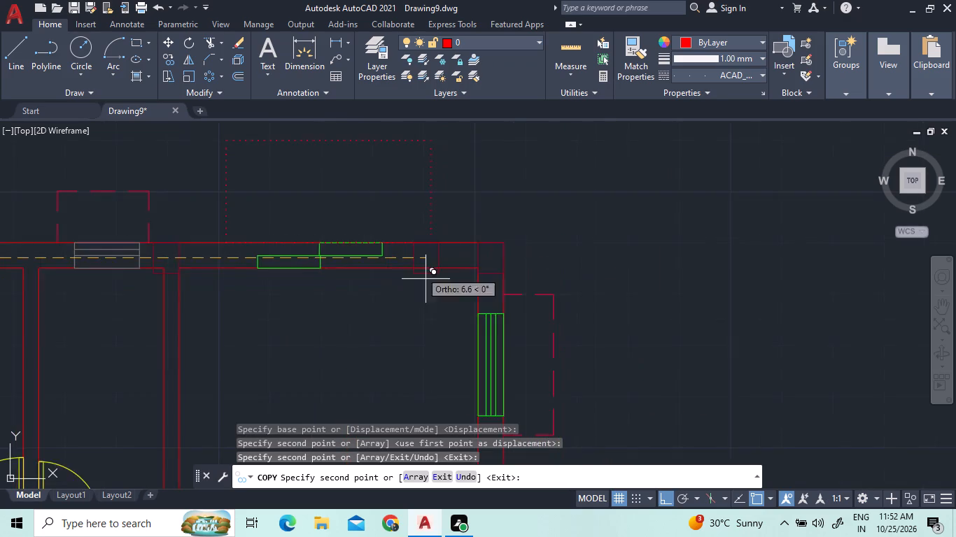
scroll(177, 243, "down", 2)
scroll(151, 292, "up", 4)
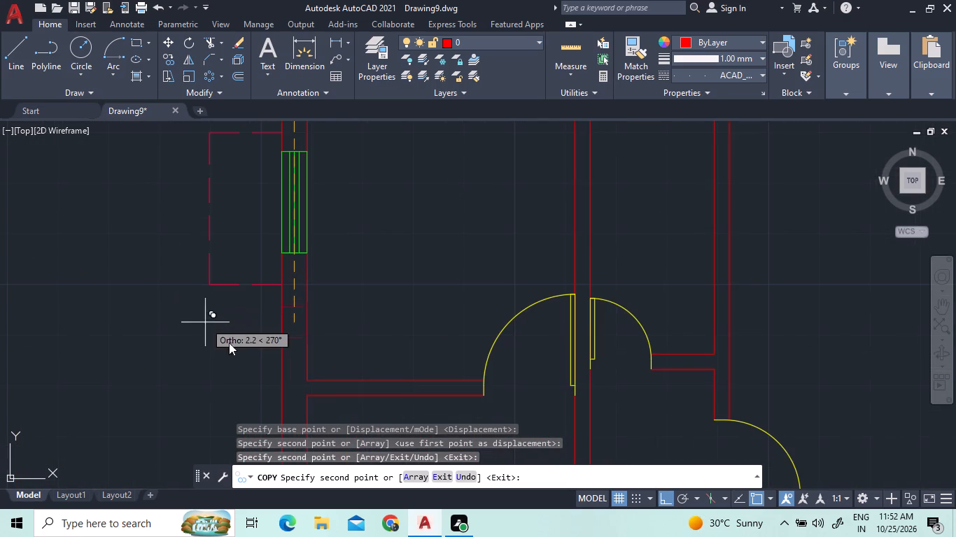
scroll(314, 404, "up", 2)
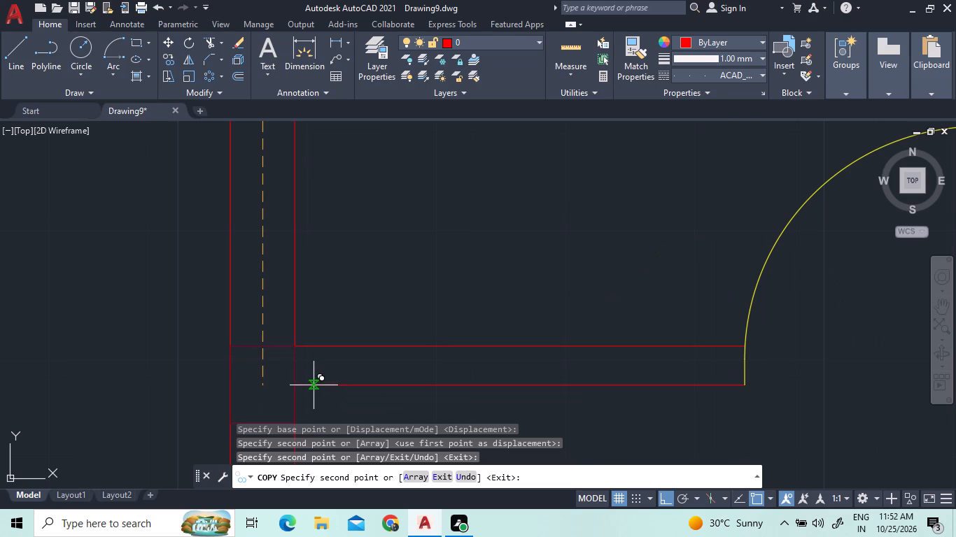
scroll(342, 281, "down", 3)
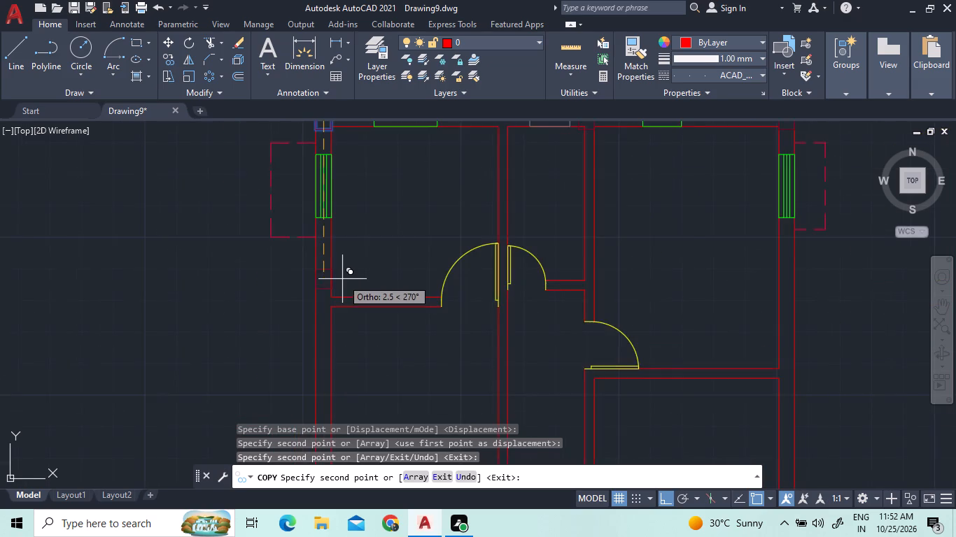
scroll(342, 279, "down", 1)
right_click(211, 247)
left_click(226, 255)
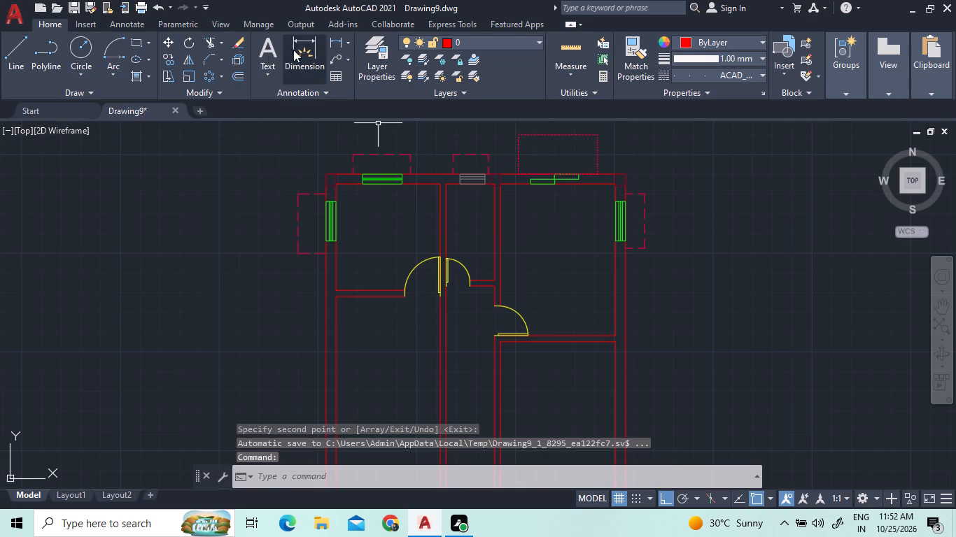
Offset the lower line of the upper-left room's bottom wall 2.66 downward.
left_click(238, 73)
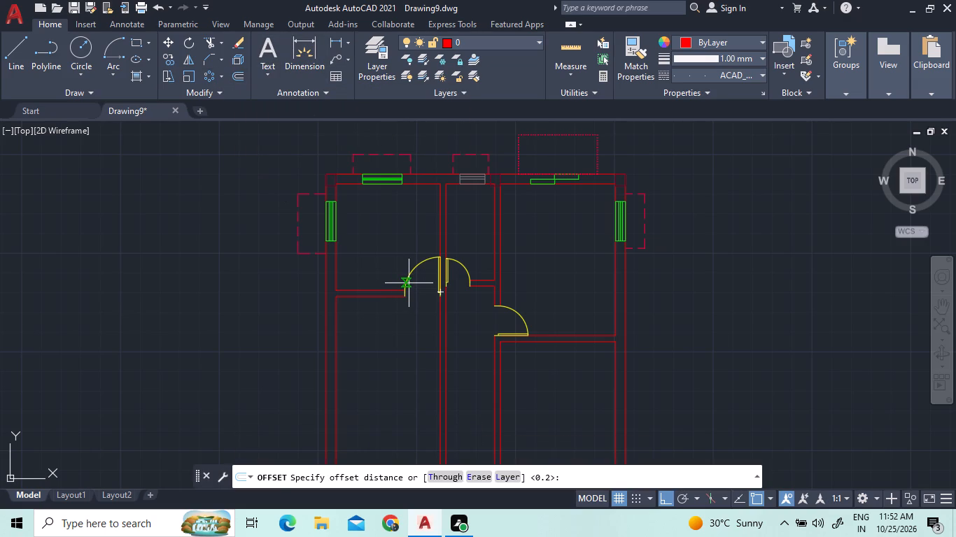
type("2.66")
key("Return")
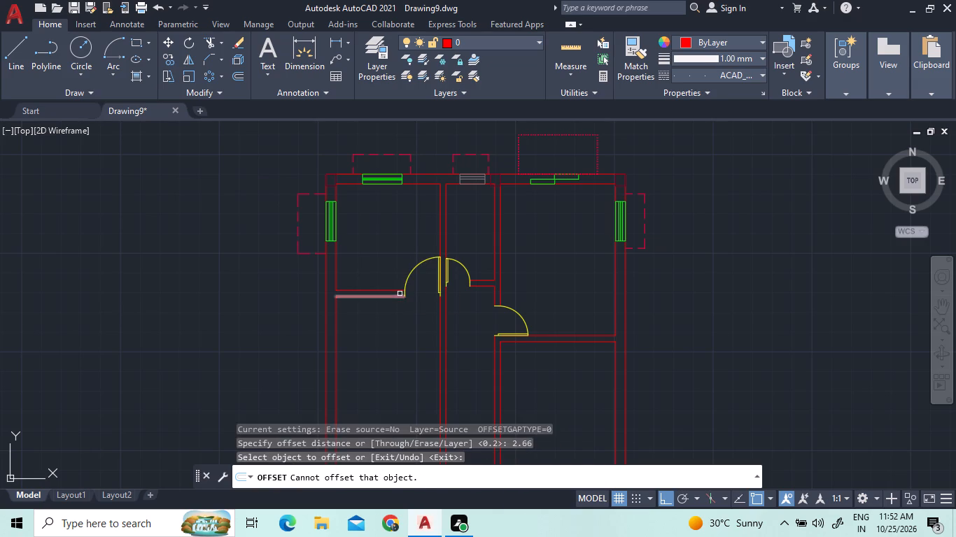
left_click(400, 293)
left_click(395, 295)
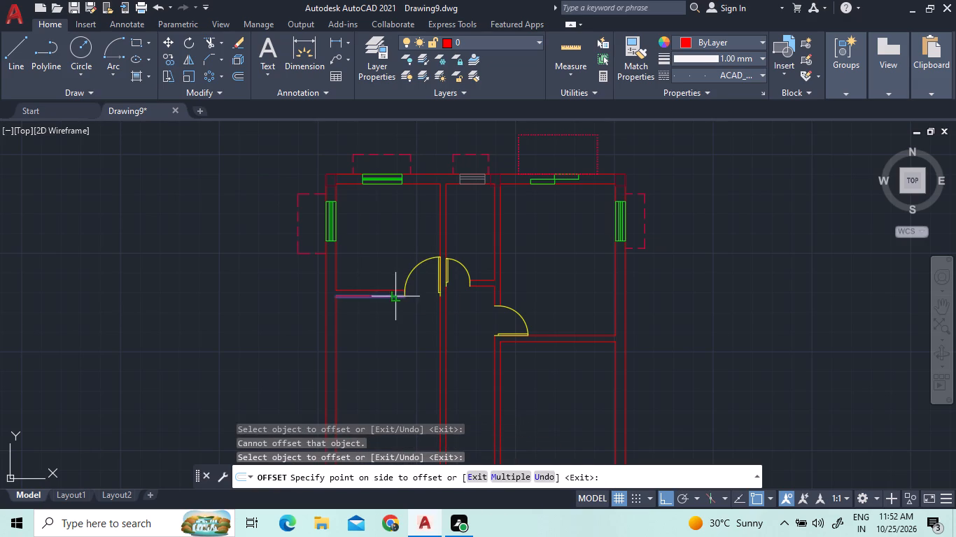
left_click(387, 348)
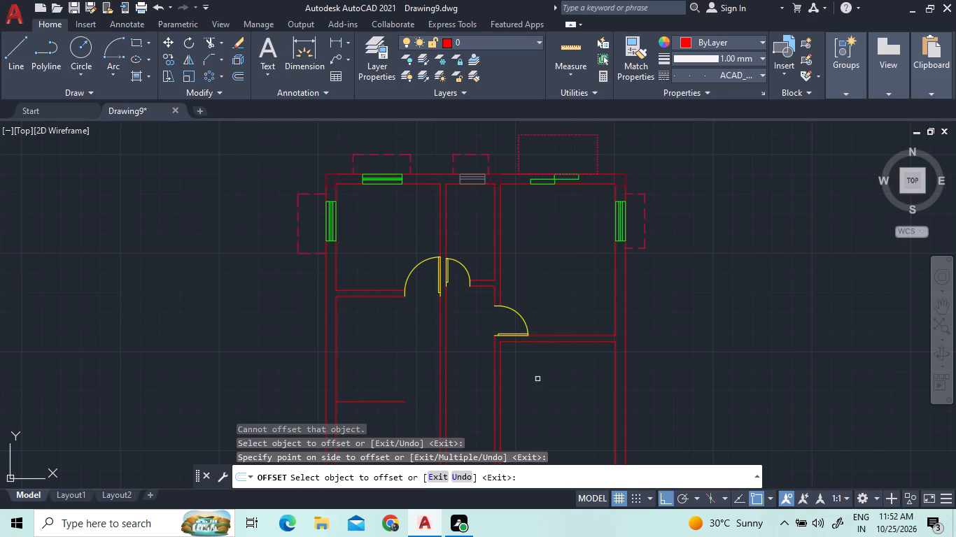
Offset the lower line of the upper-right room's bottom wall 1.52 downward.
left_click(239, 76)
type("1.52")
key("Return")
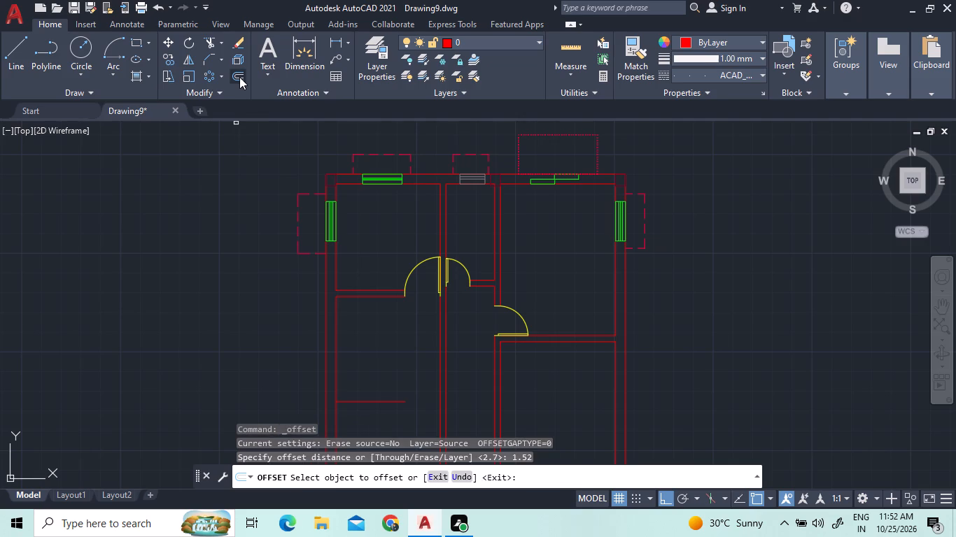
left_click(607, 339)
scroll(573, 348, "down", 2)
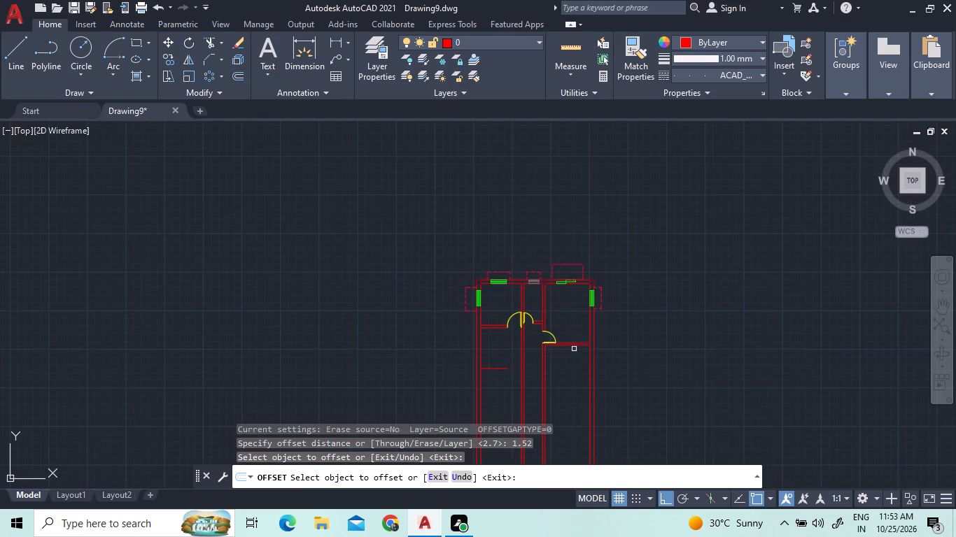
left_click(578, 345)
left_click(570, 373)
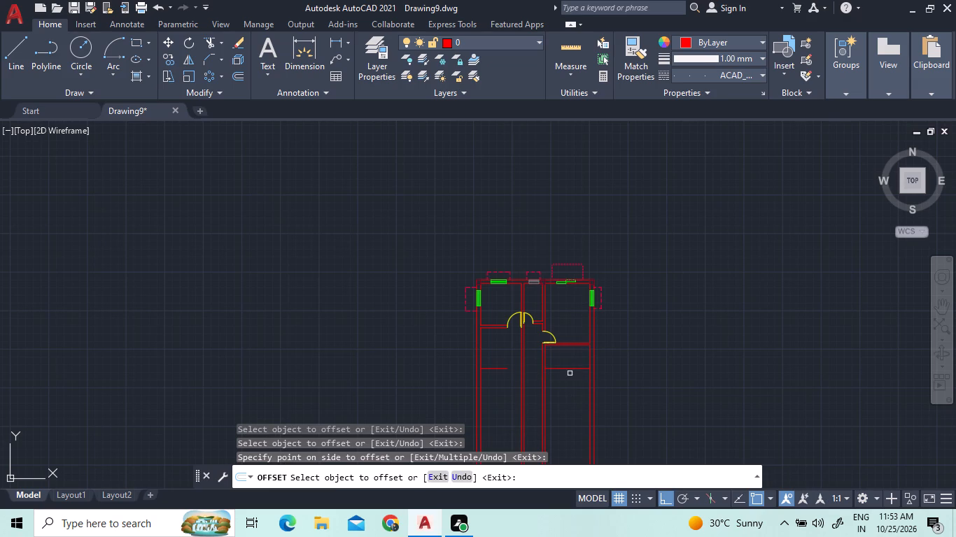
Extend the new left-hand line across the corridor to the far face of the right partition, and to the left wall's outer face.
scroll(563, 371, "up", 2)
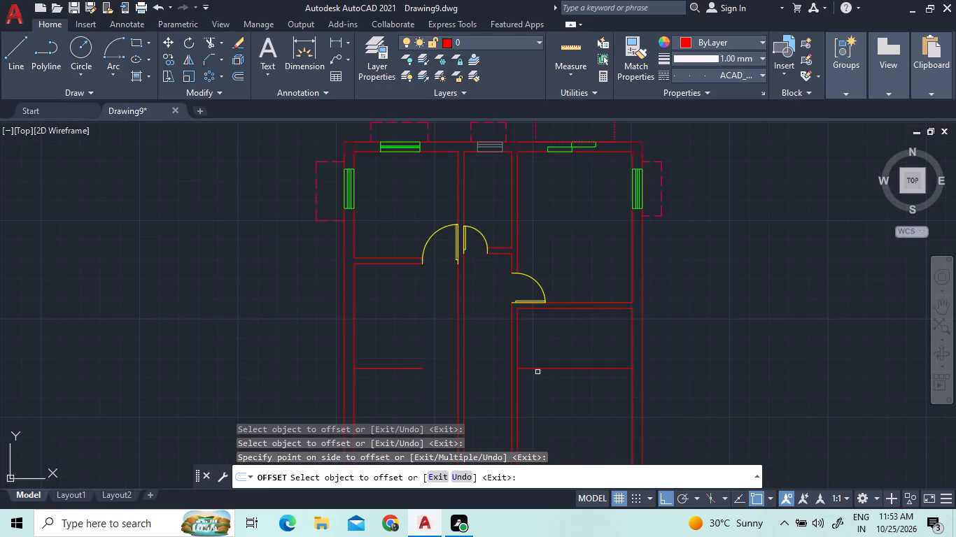
left_click(223, 46)
left_click(223, 43)
left_click(223, 43)
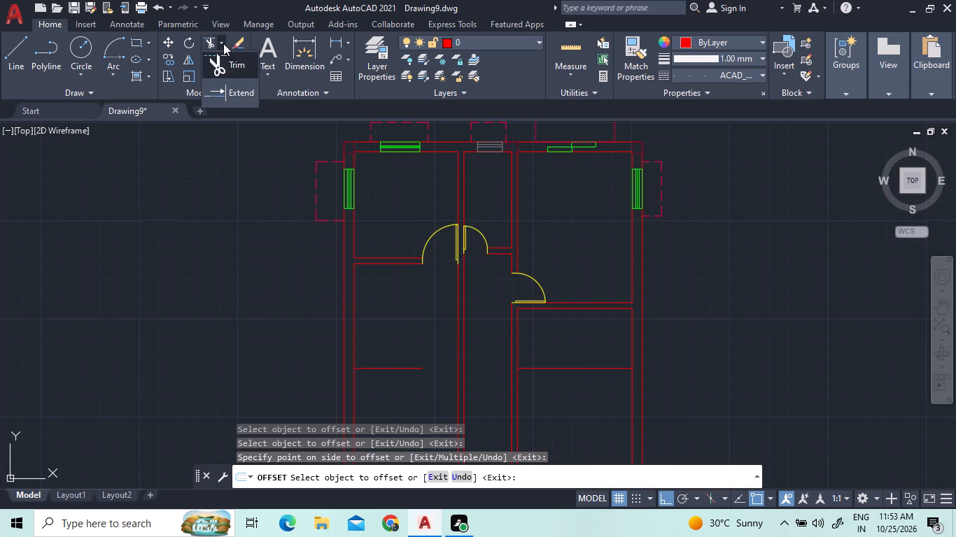
left_click(238, 94)
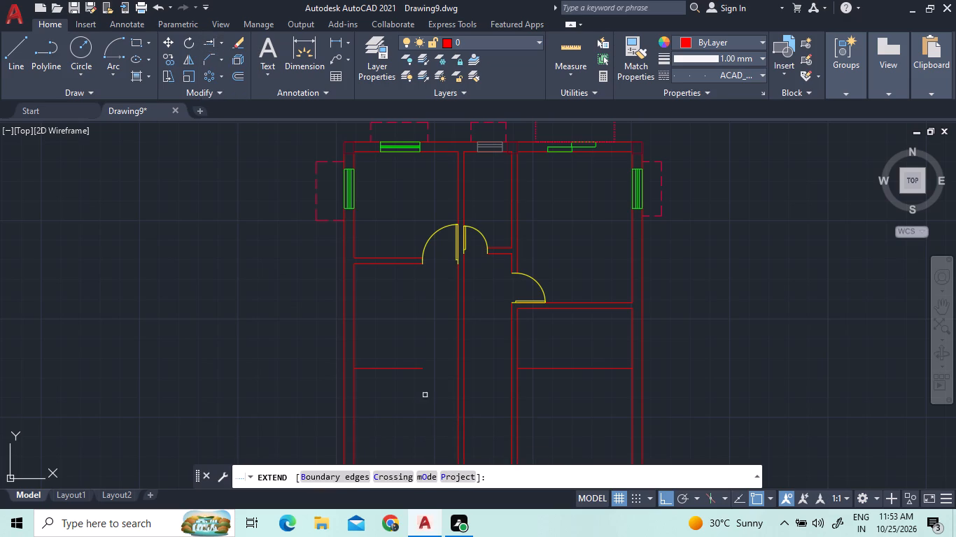
left_click(409, 366)
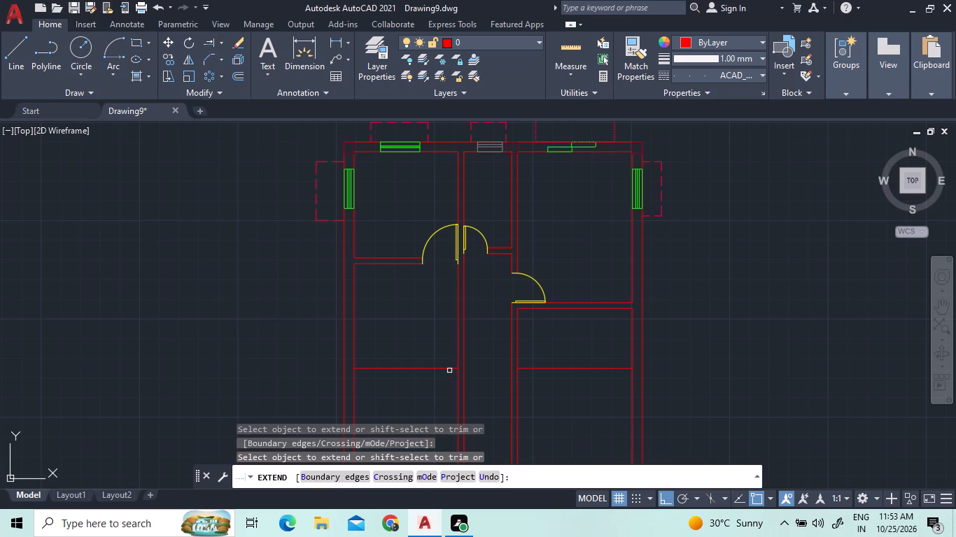
left_click(451, 369)
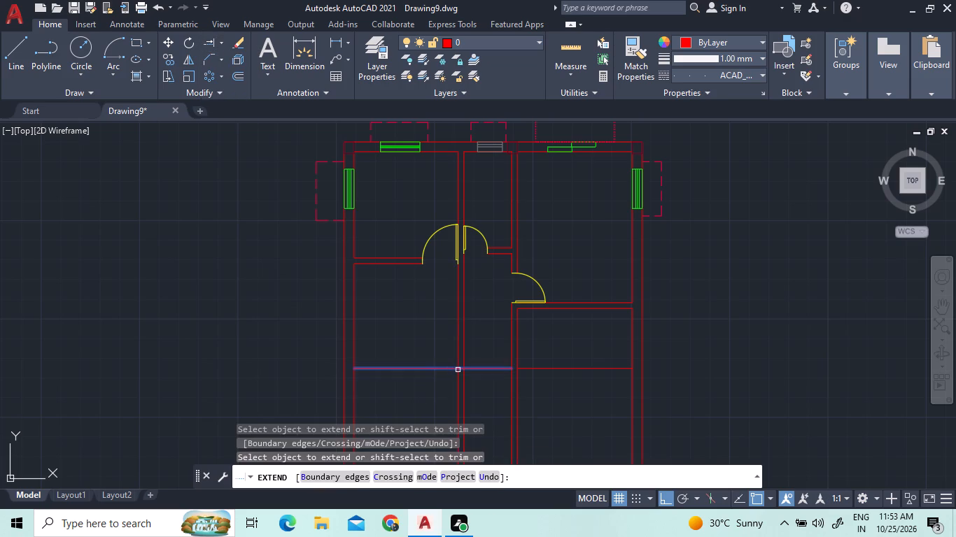
left_click(451, 366)
left_click(495, 368)
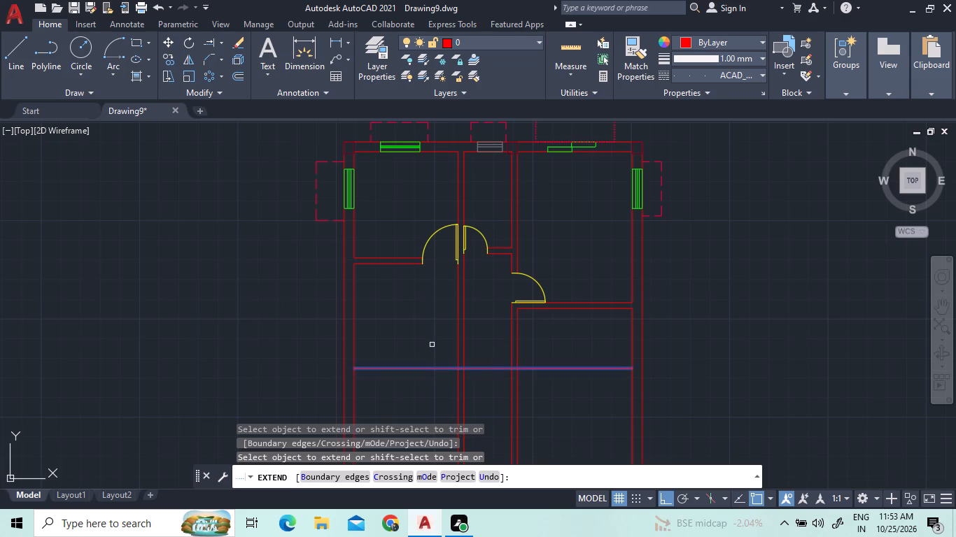
left_click(376, 366)
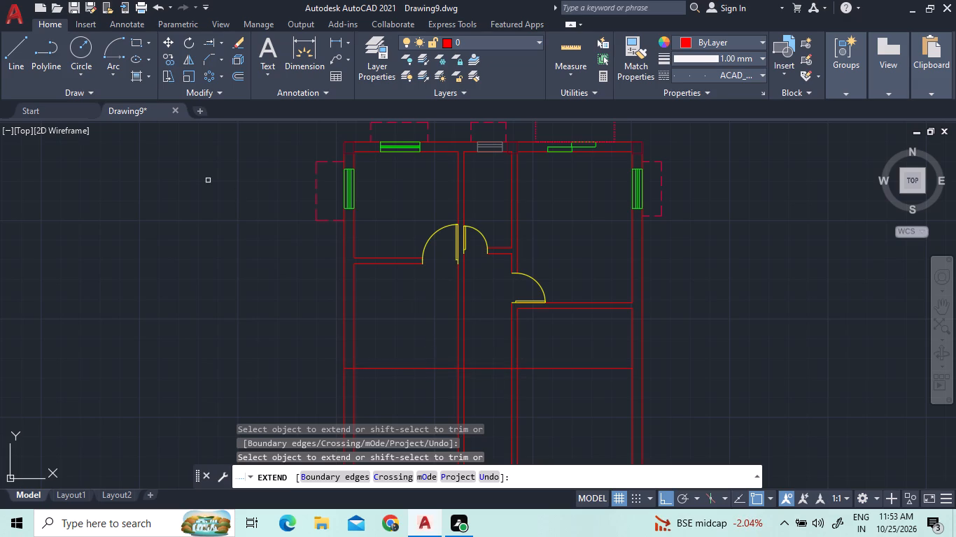
right_click(206, 180)
left_click(259, 194)
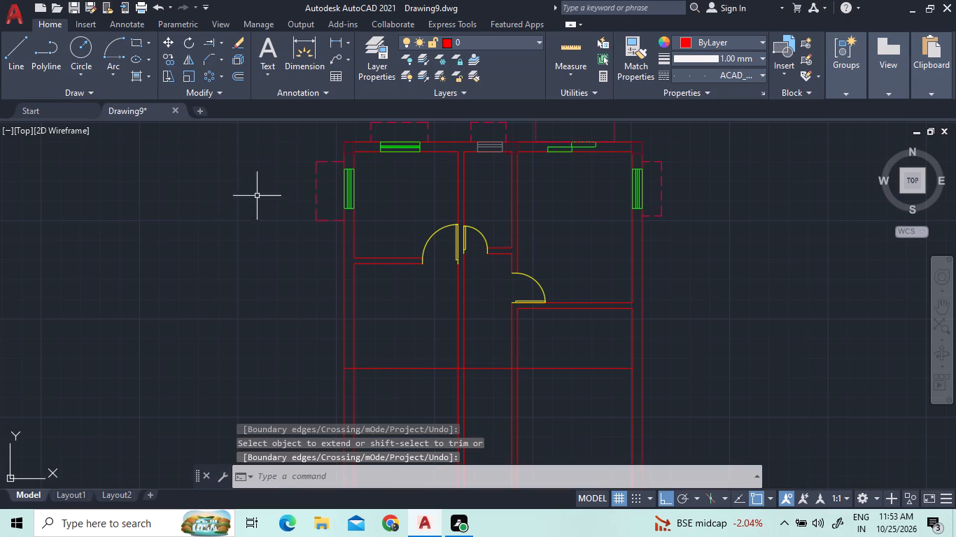
Offset the two new horizontal lines 0.15 downward to form a cross wall across the plan.
left_click(238, 71)
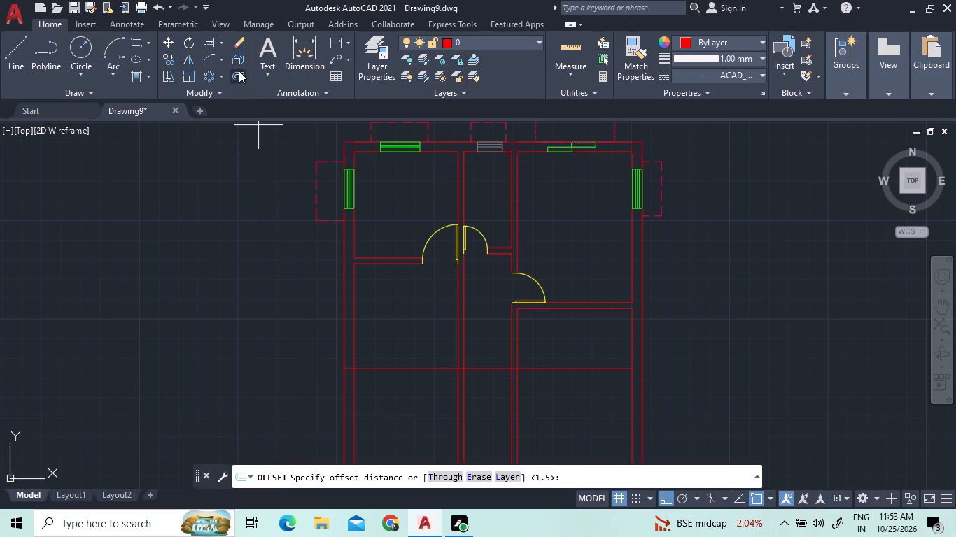
type("0.15")
key("Return")
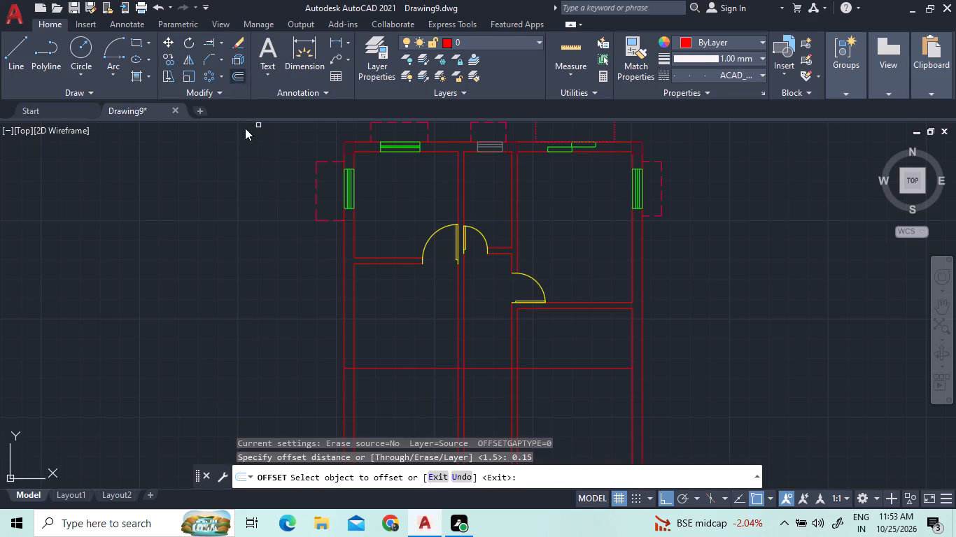
left_click(435, 367)
left_click(426, 399)
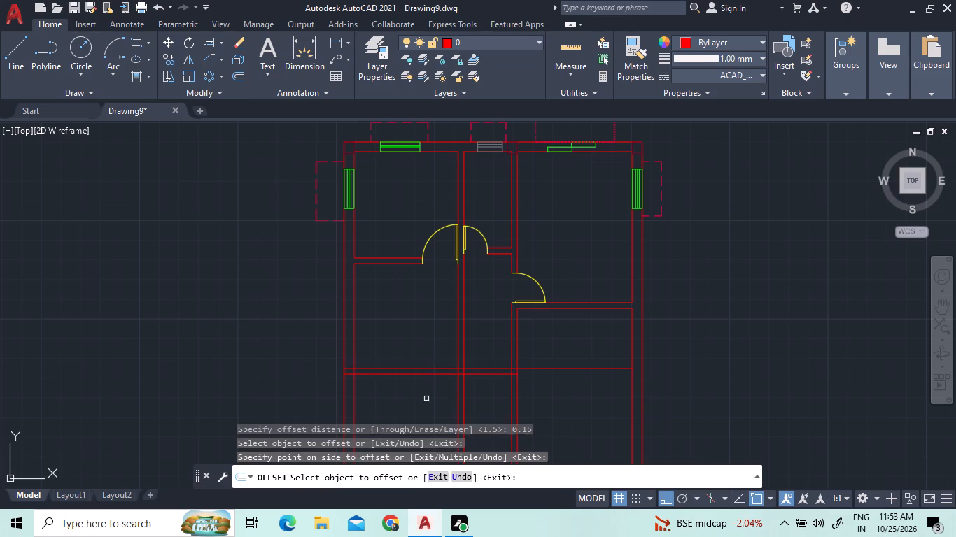
left_click(573, 367)
left_click(568, 387)
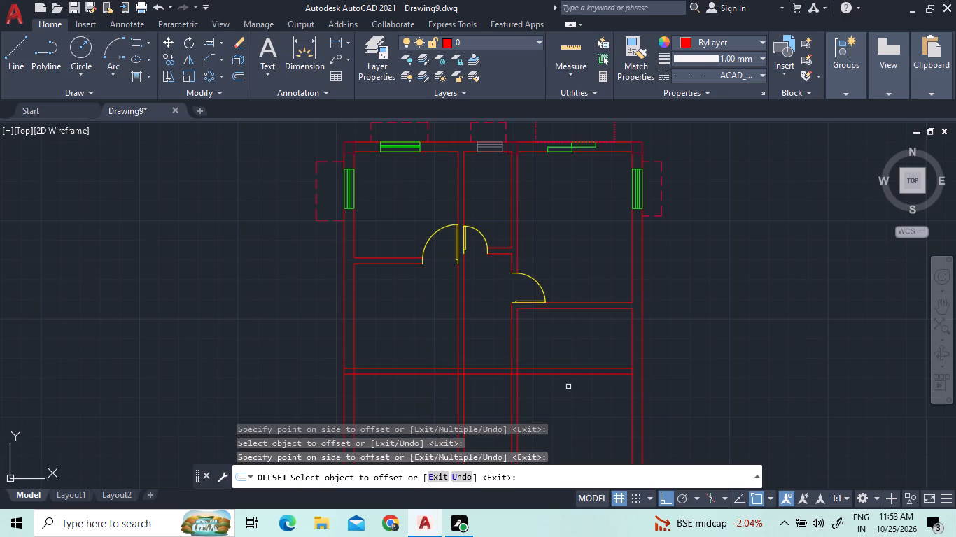
Extend the cross wall's lower line to the right exterior wall's outer face.
left_click(214, 36)
left_click(599, 375)
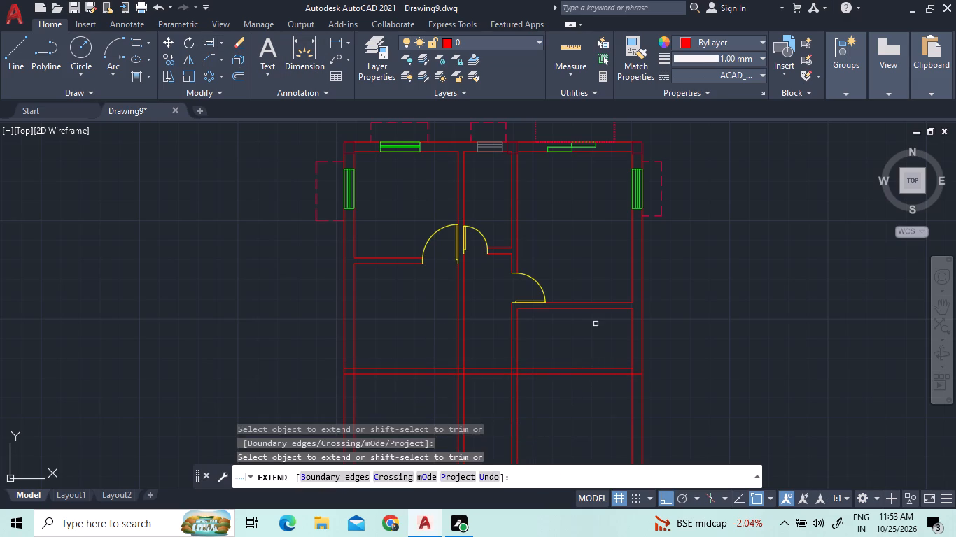
right_click(595, 323)
left_click(669, 147)
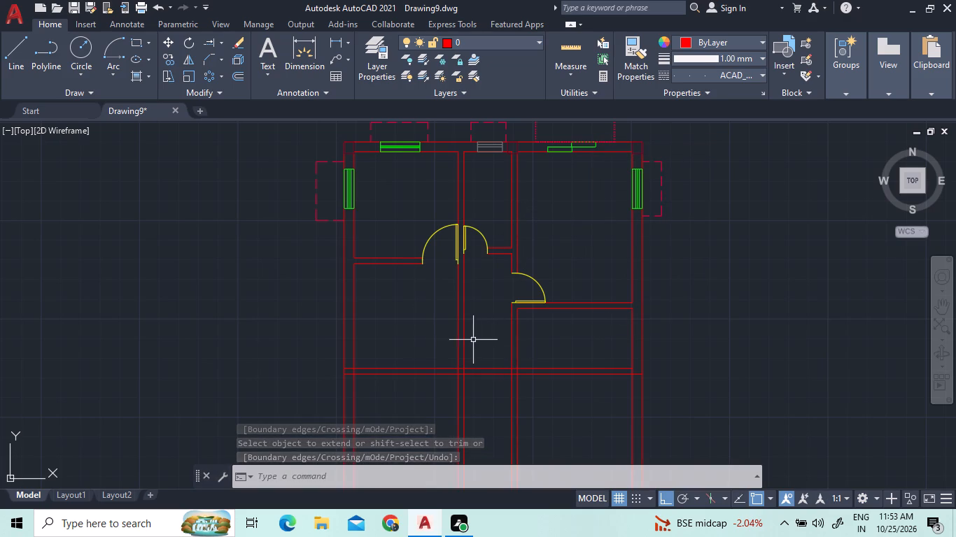
Trim the overlapping lines where the cross wall meets the left exterior wall and the left partition.
scroll(433, 357, "up", 2)
scroll(433, 357, "down", 1)
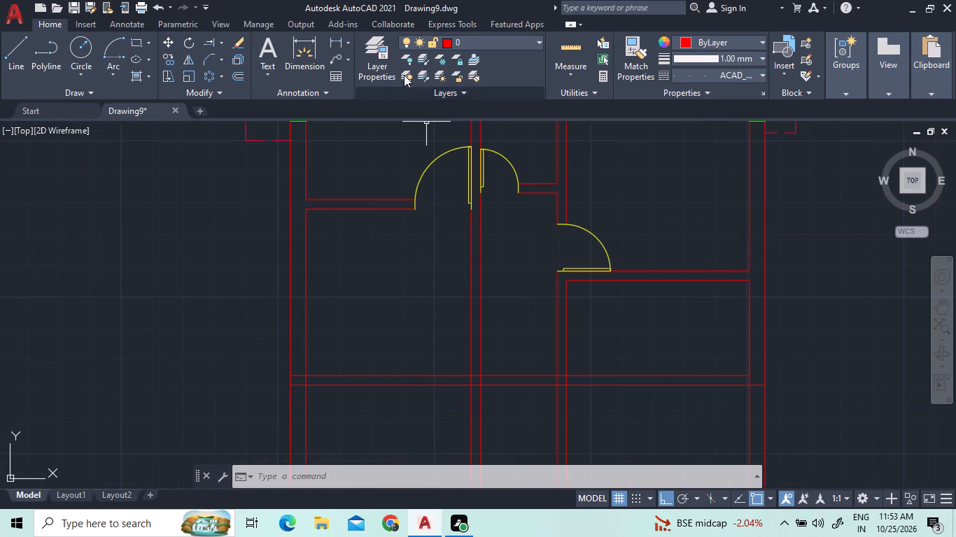
left_click(223, 41)
left_click(226, 60)
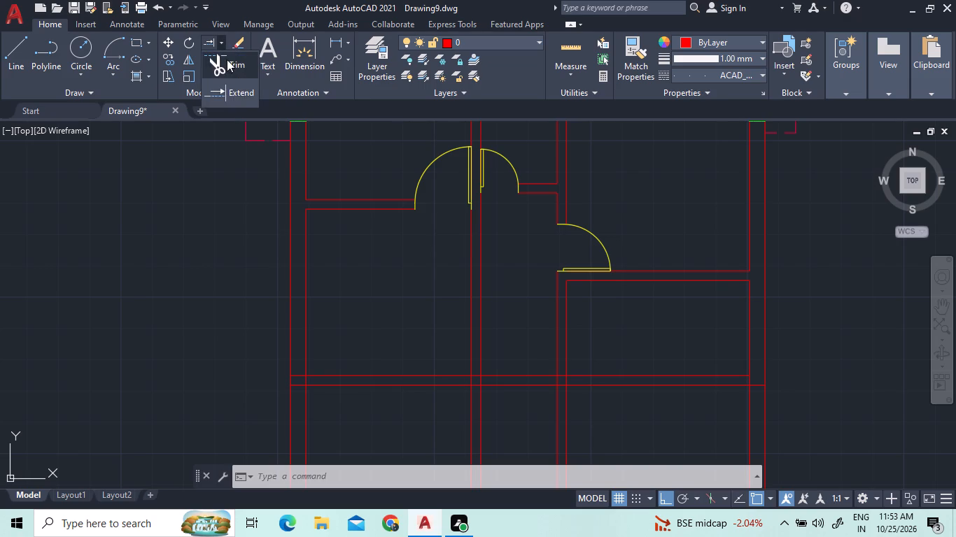
left_click(299, 375)
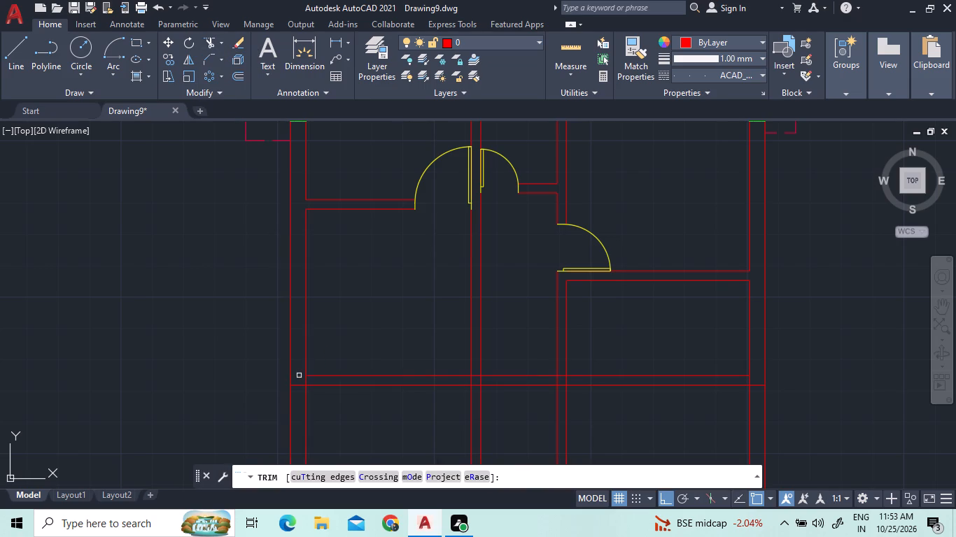
left_click(305, 378)
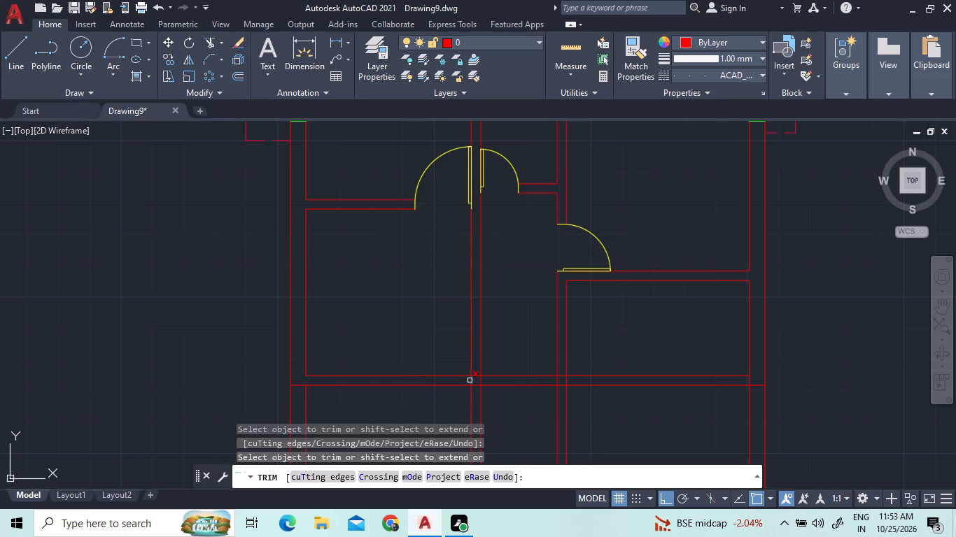
left_click(470, 380)
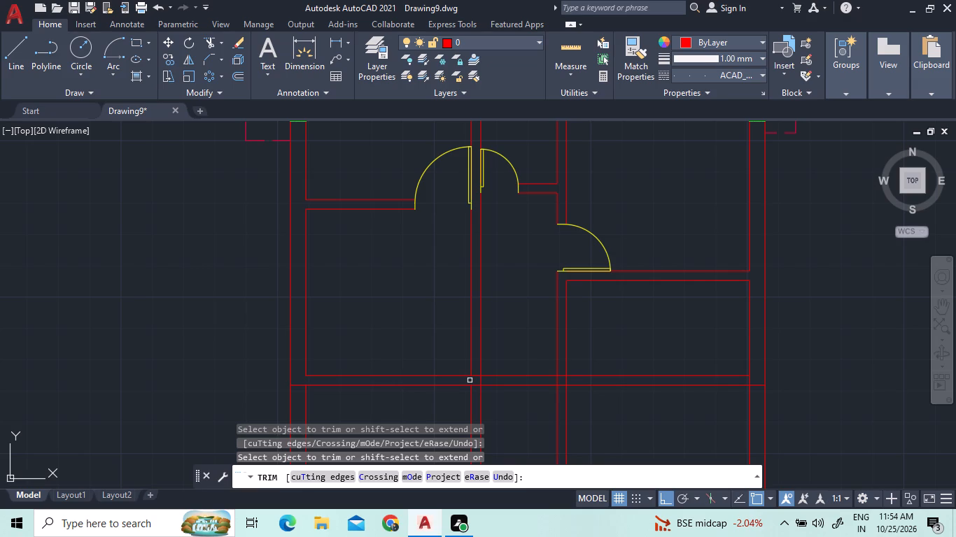
left_click(483, 378)
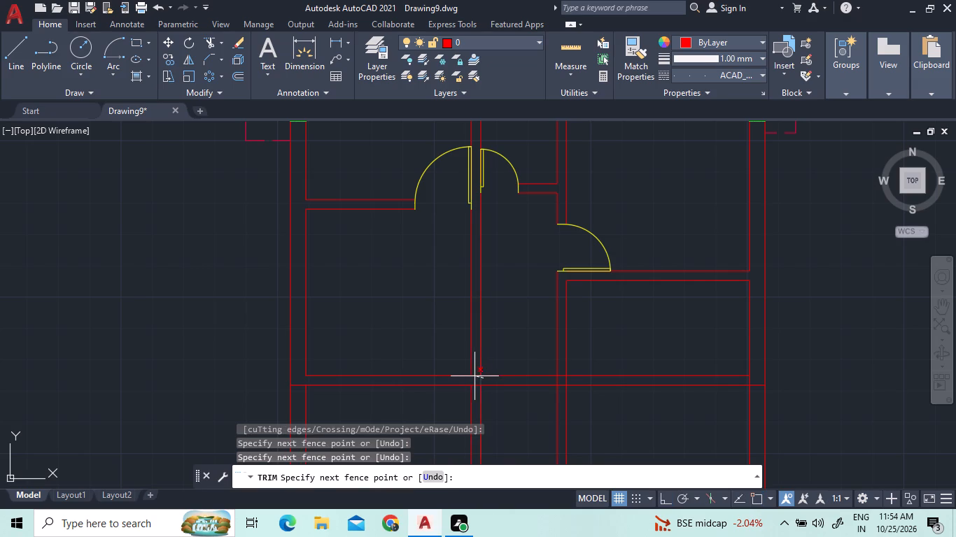
left_click(475, 376)
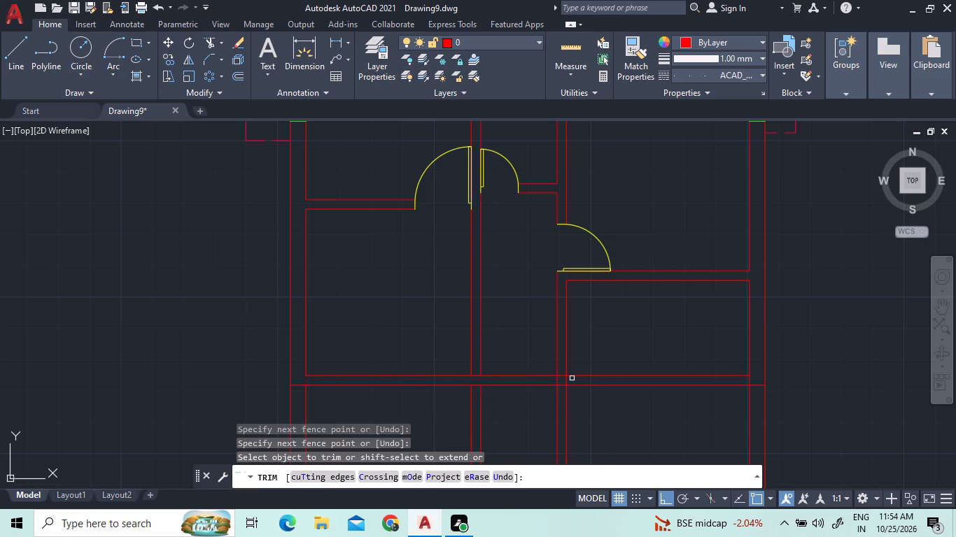
left_click(516, 352)
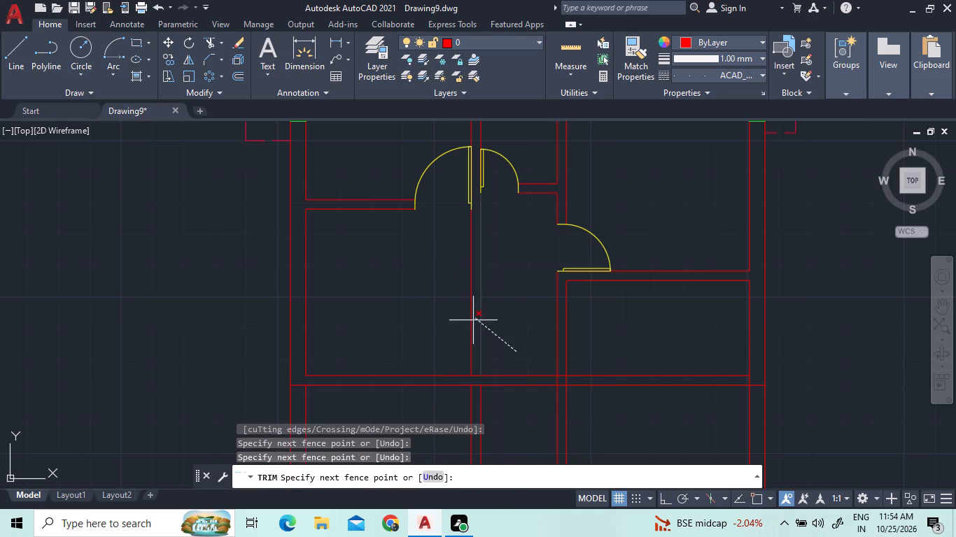
left_click(507, 315)
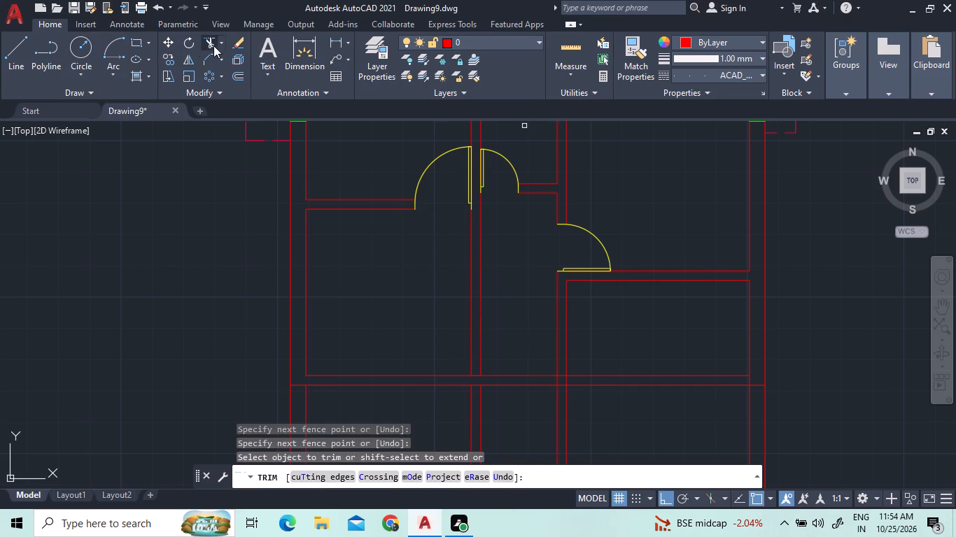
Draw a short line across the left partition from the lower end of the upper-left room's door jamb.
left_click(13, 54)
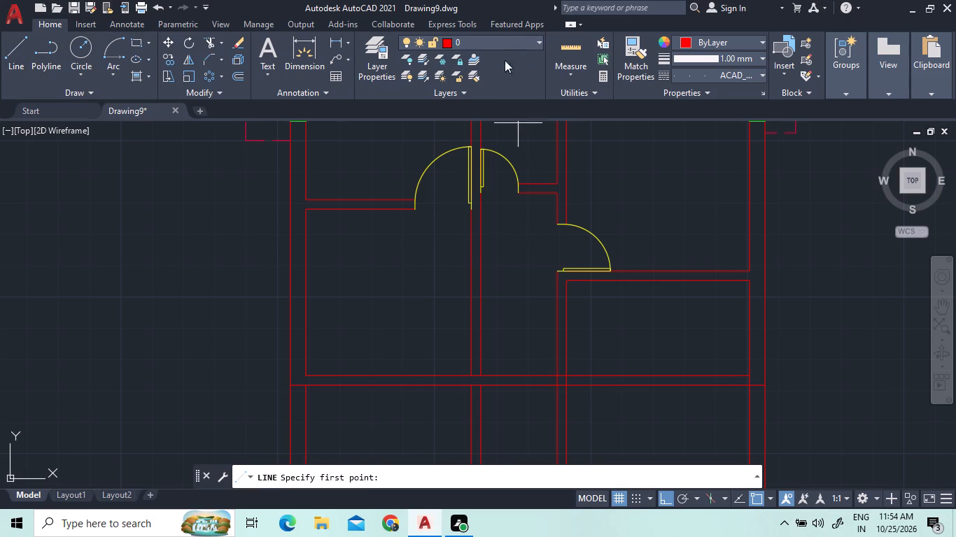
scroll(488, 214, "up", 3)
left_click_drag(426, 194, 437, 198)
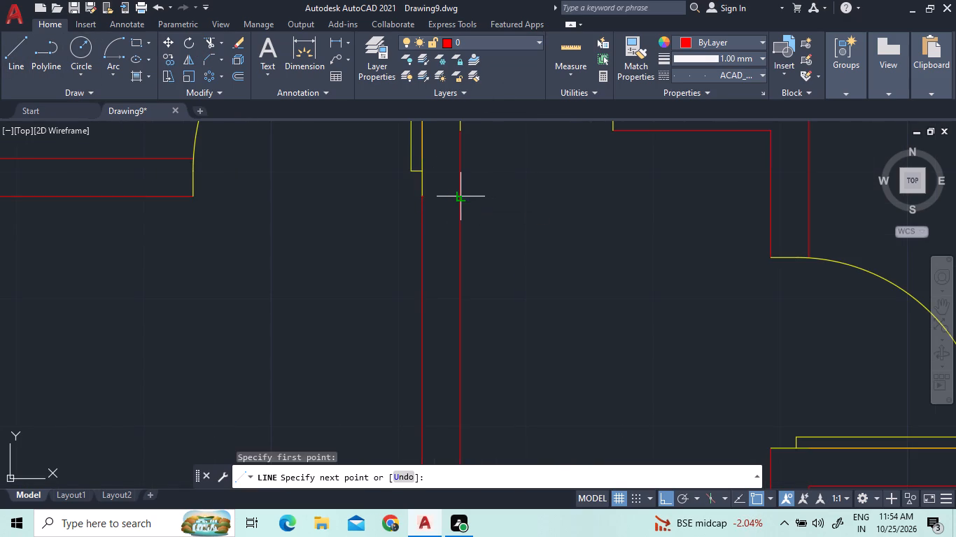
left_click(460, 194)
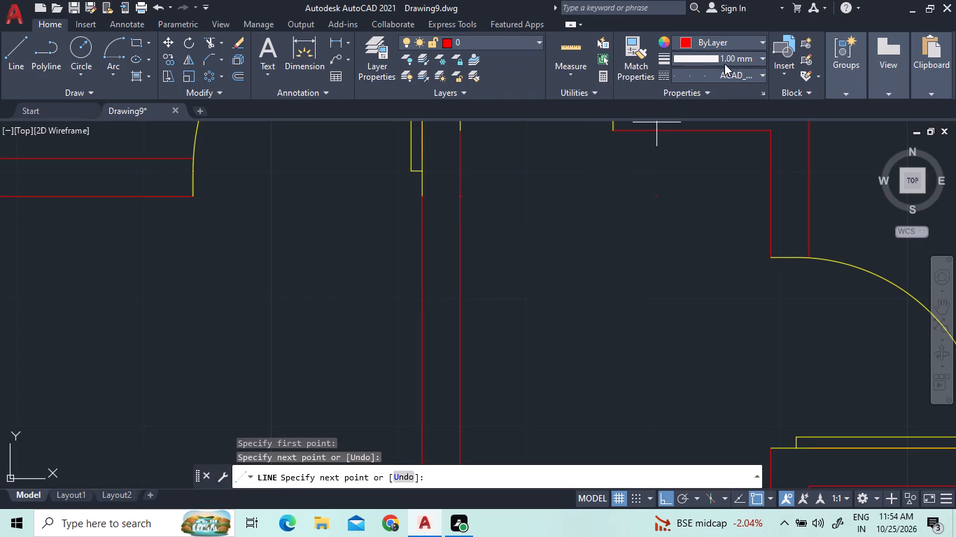
Set the current linetype to ByLayer and the current lineweight to Default.
left_click(725, 69)
left_click(729, 96)
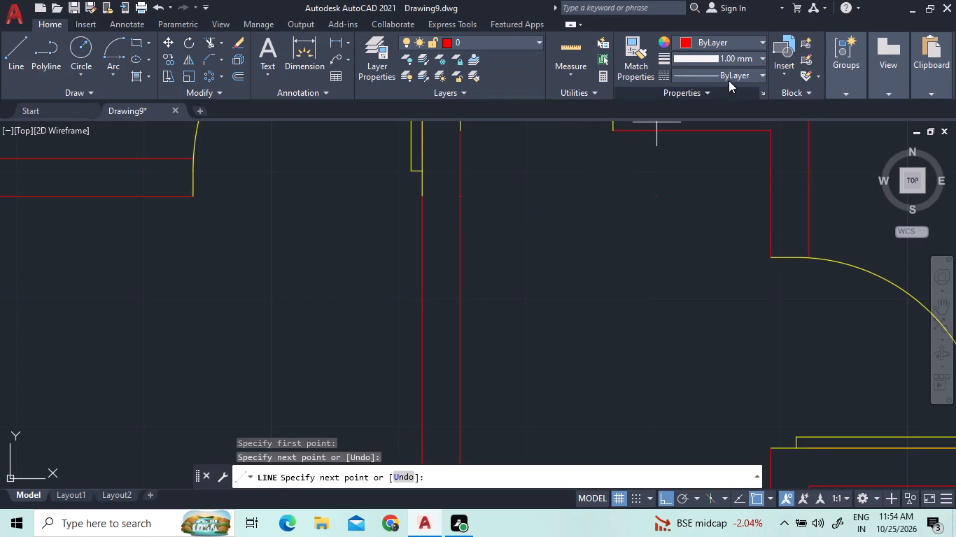
left_click(728, 62)
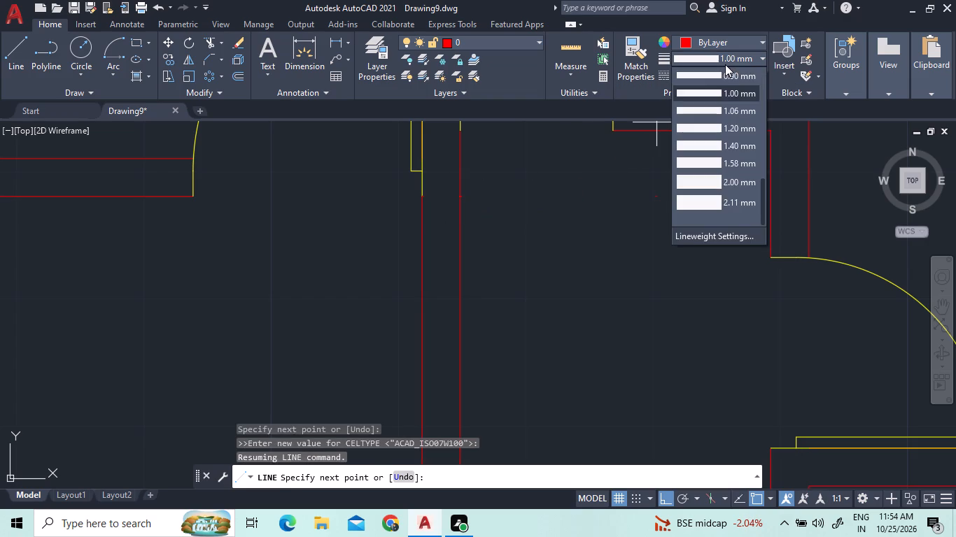
scroll(715, 148, "up", 18)
left_click(724, 110)
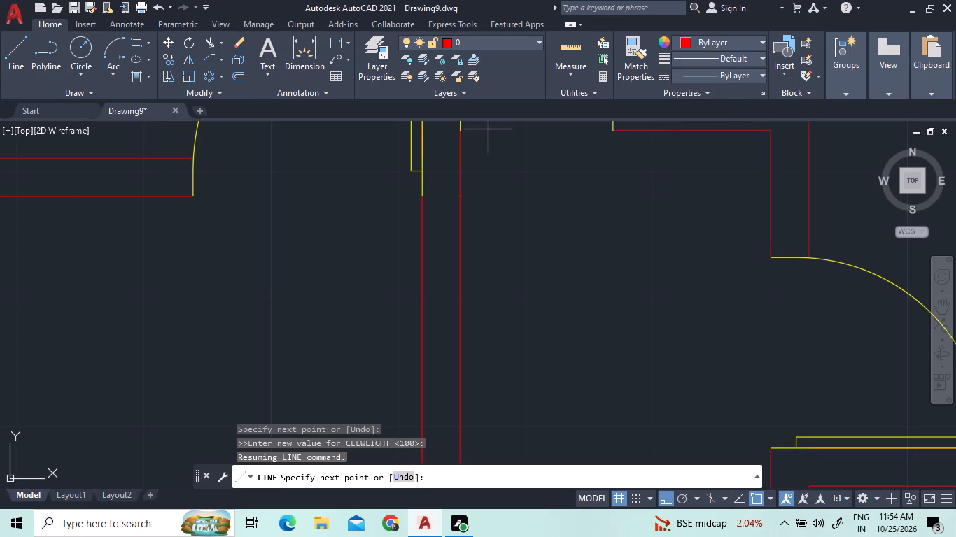
Draw a solid closing line across the left partition from the lower end of the upper-left room's door jamb.
left_click(29, 55)
left_click(422, 193)
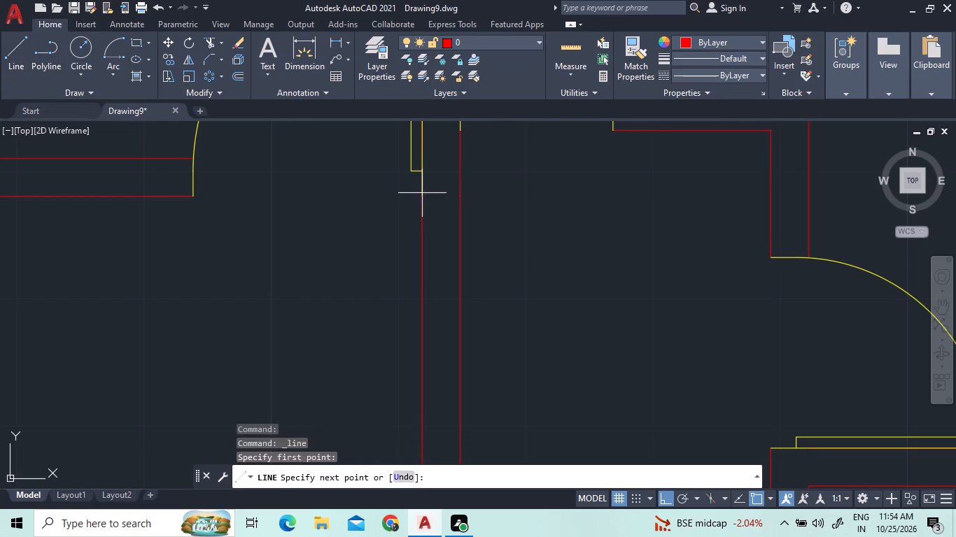
left_click(457, 194)
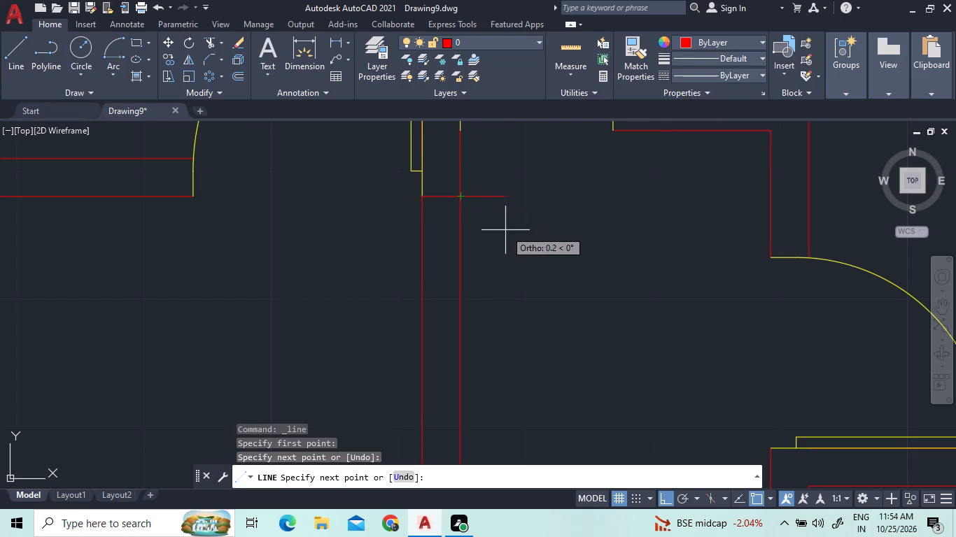
right_click(494, 231)
left_click(501, 241)
Trim away both left partition lines between the new closing line and the cross wall.
scroll(496, 265, "down", 2)
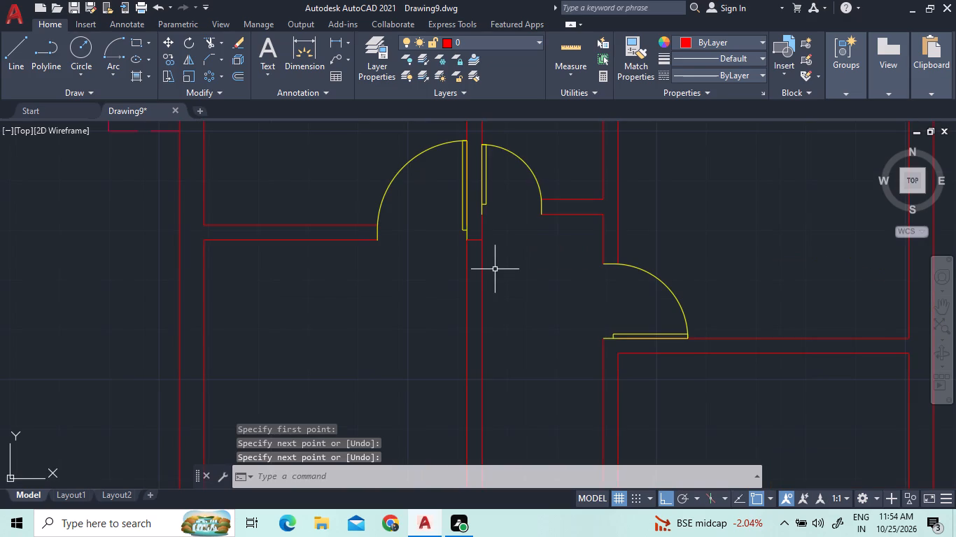
scroll(486, 245, "down", 1)
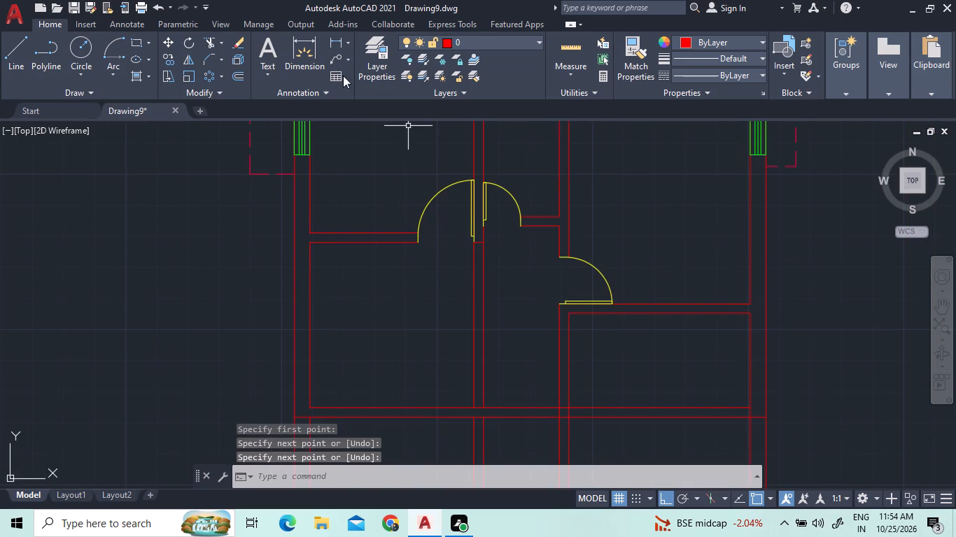
left_click(213, 46)
left_click(500, 348)
left_click(428, 309)
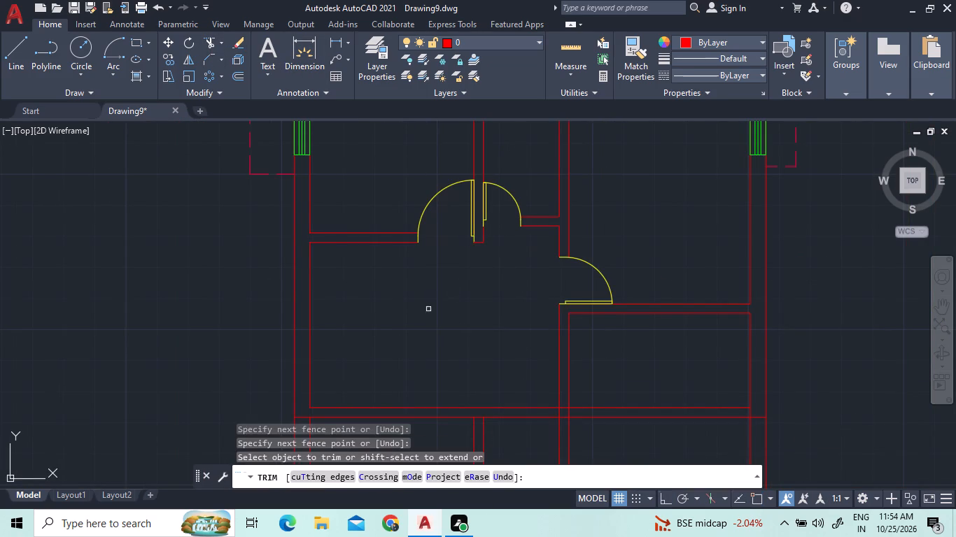
Trim the right partition's two lines and the right exterior wall's inner line where they pass through the cross wall.
scroll(476, 239, "up", 7)
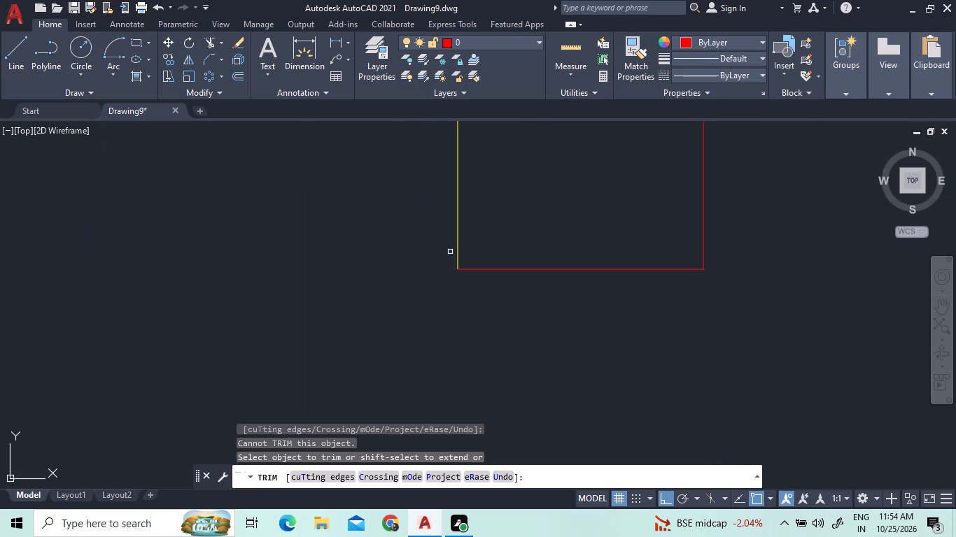
scroll(451, 252, "down", 8)
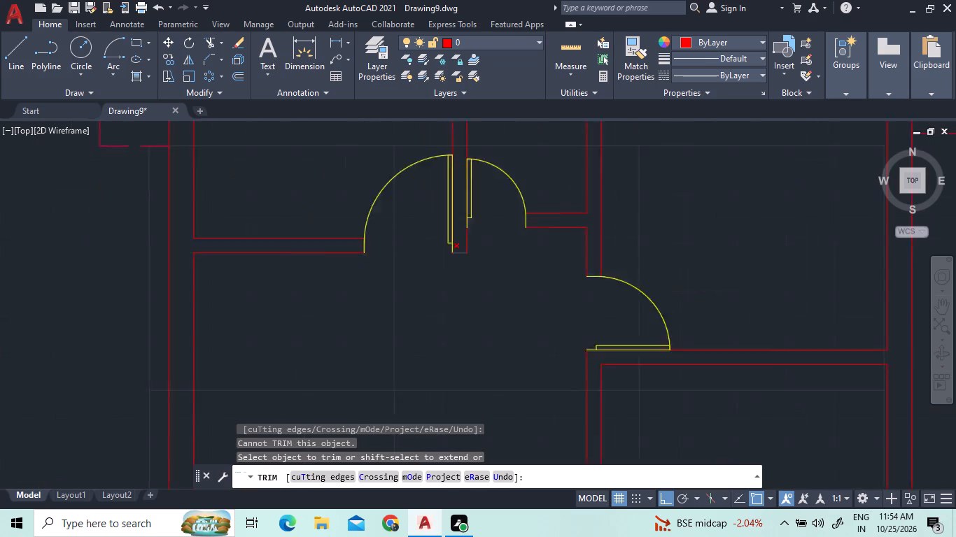
scroll(451, 252, "down", 2)
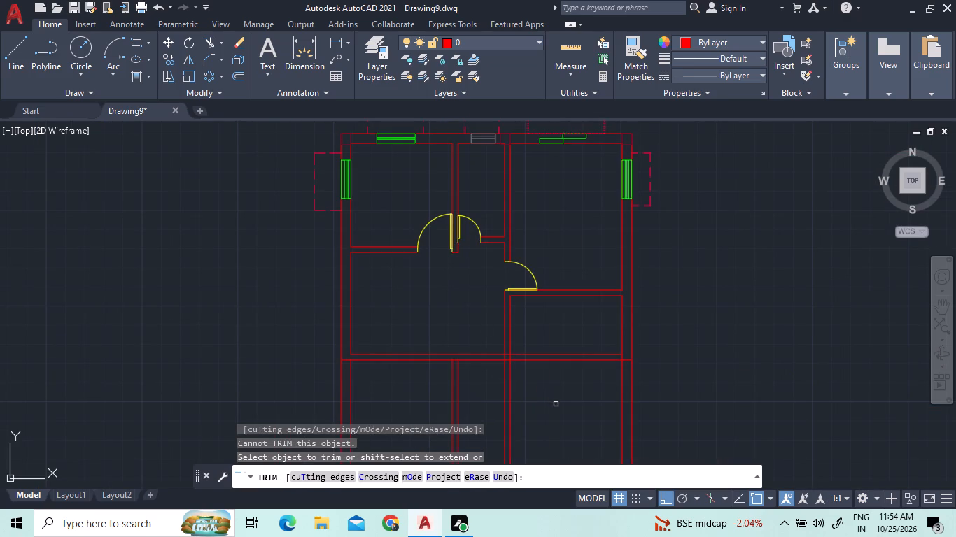
scroll(554, 405, "up", 3)
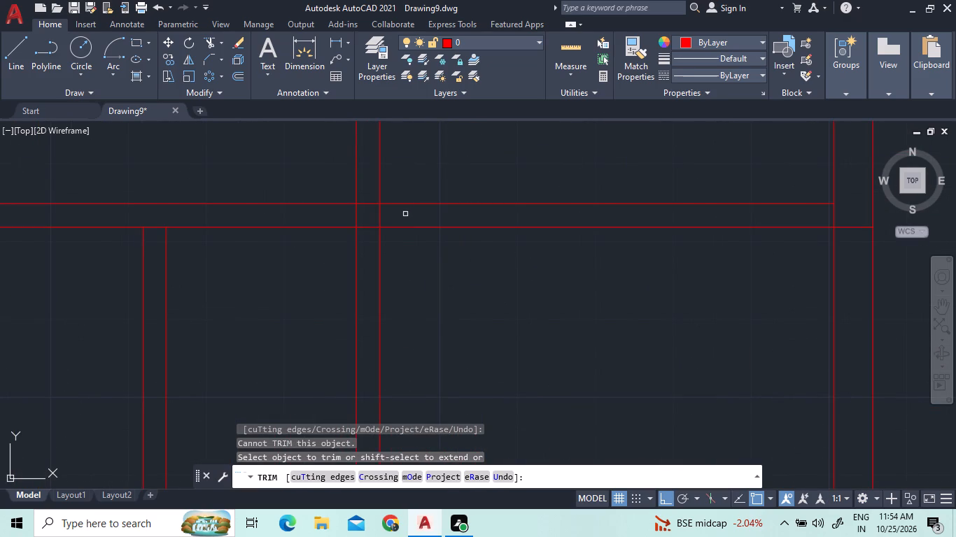
left_click(375, 207)
double_click(398, 217)
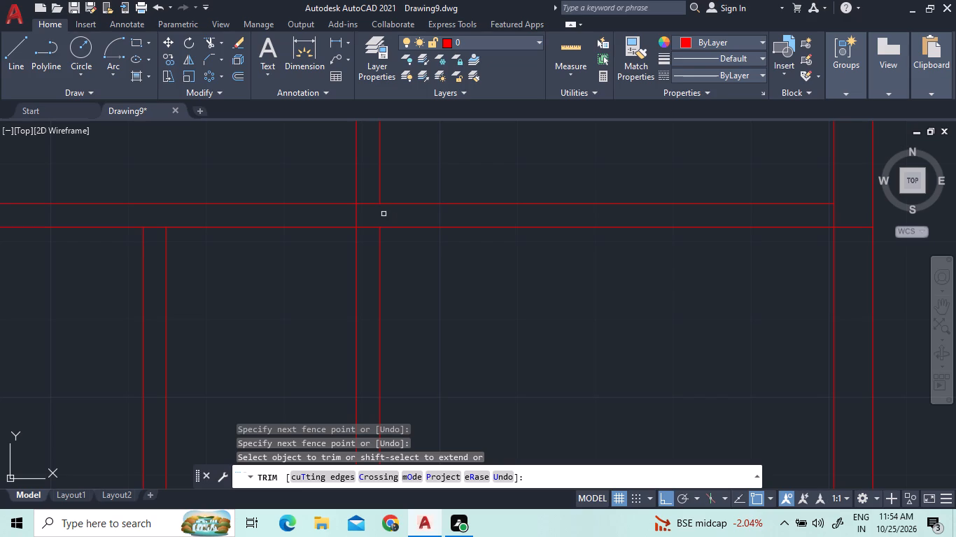
left_click(360, 213)
left_click(354, 212)
scroll(366, 259, "down", 2)
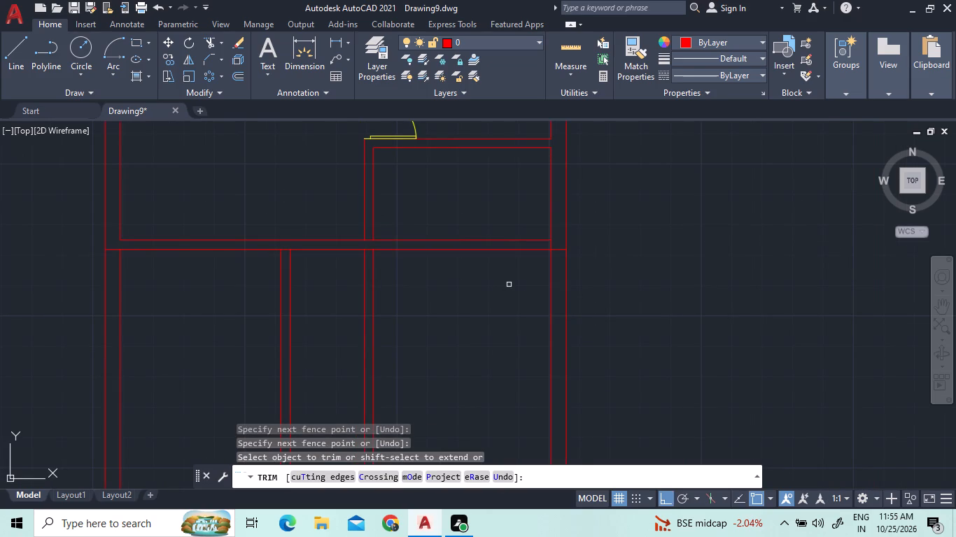
left_click(553, 244)
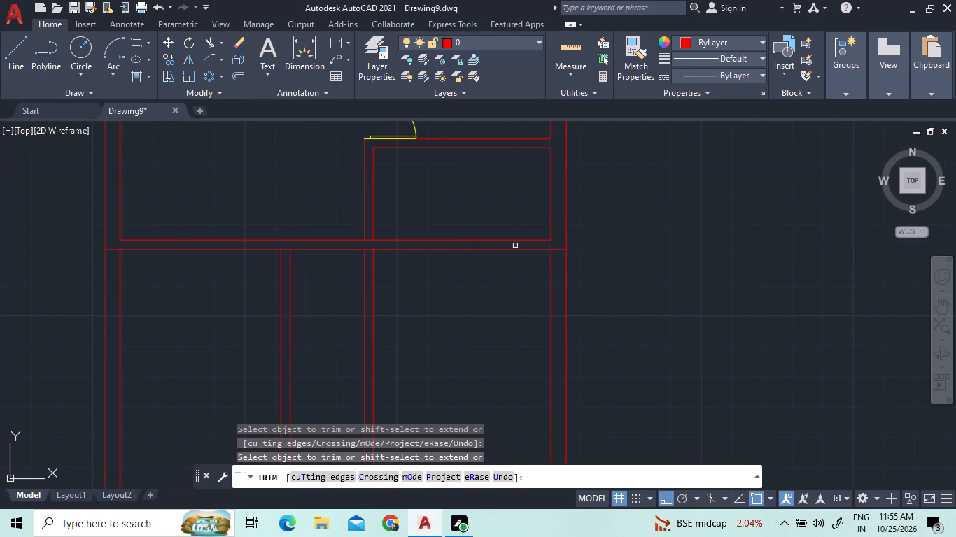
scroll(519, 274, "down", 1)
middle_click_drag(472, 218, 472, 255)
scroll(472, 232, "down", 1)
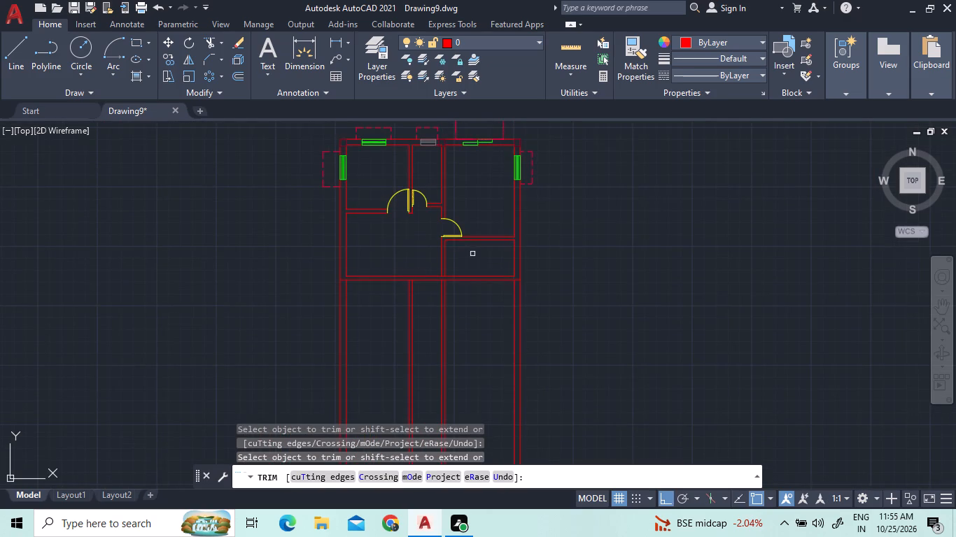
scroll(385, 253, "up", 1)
Finish the Trim command on the cross wall.
right_click(403, 266)
left_click(416, 279)
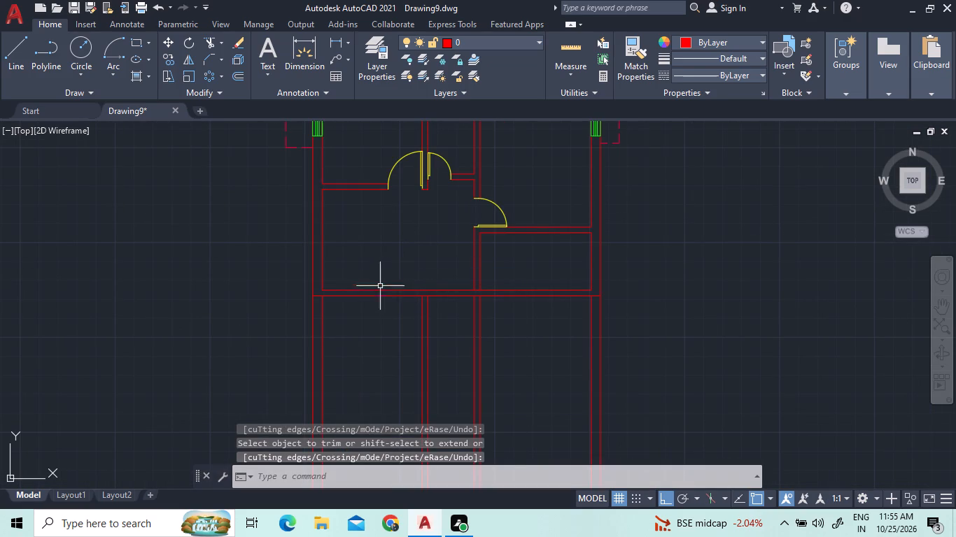
Copy the upper-left room's left-wall window and its dashed lintel about 3.2 down the exterior wall into the room below.
scroll(374, 235, "down", 1)
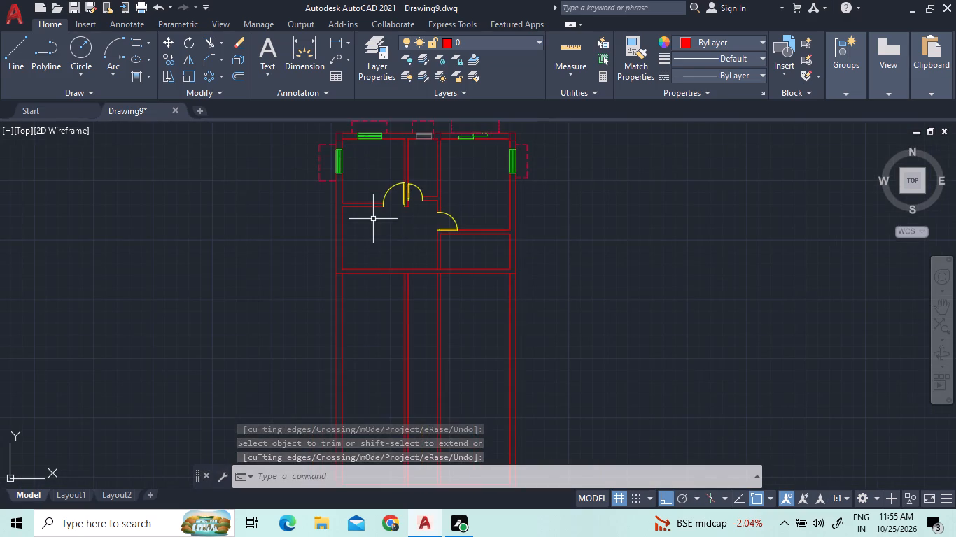
scroll(356, 158, "up", 5)
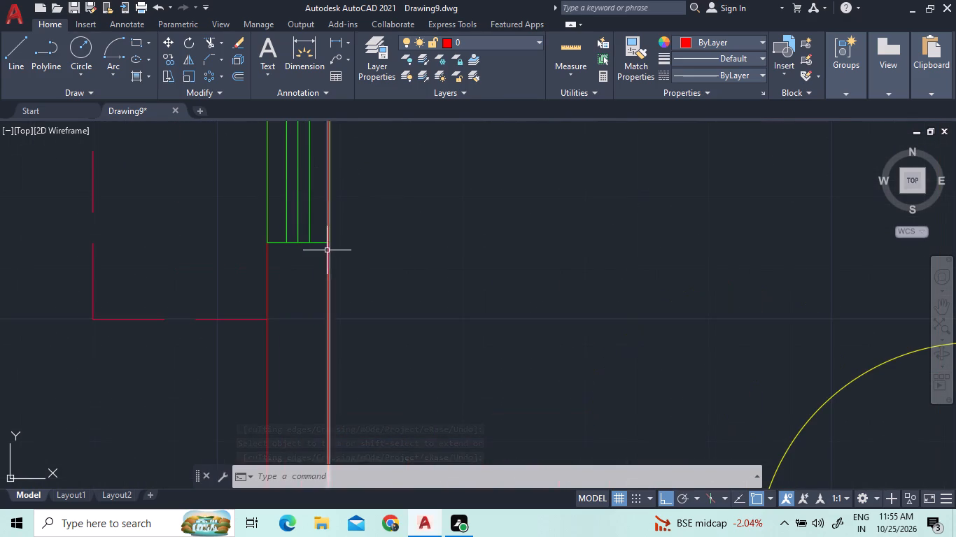
left_click(322, 250)
left_click(283, 228)
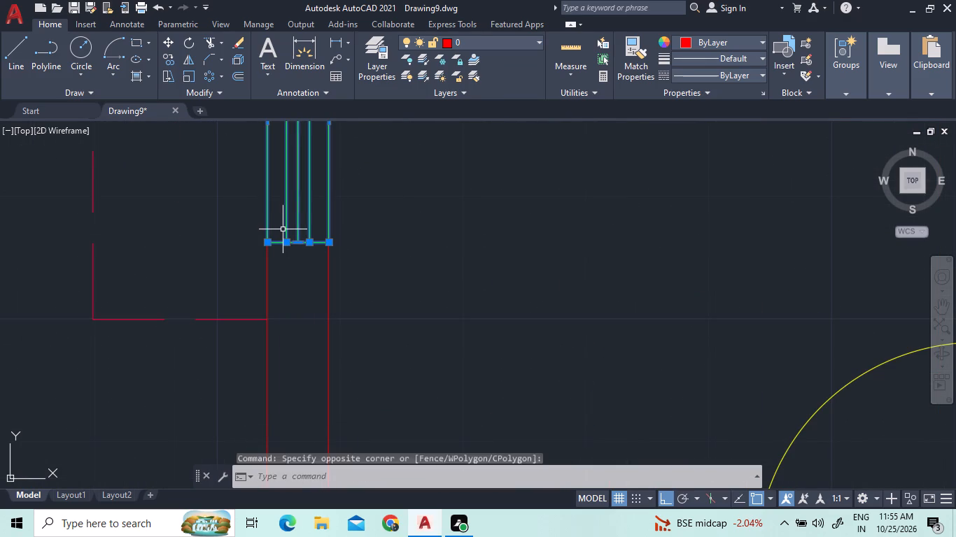
left_click(197, 317)
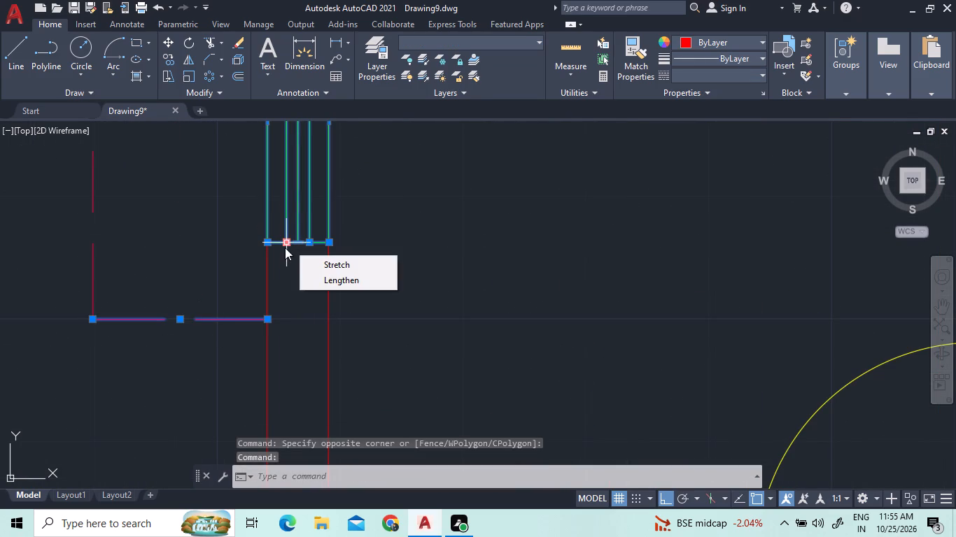
scroll(287, 264, "down", 5)
scroll(402, 265, "down", 3)
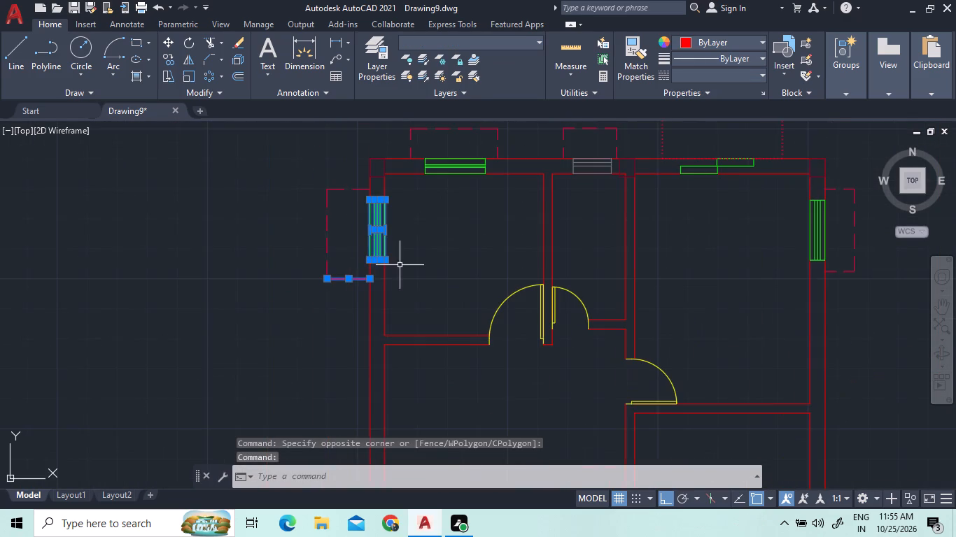
left_click(365, 212)
left_click(300, 181)
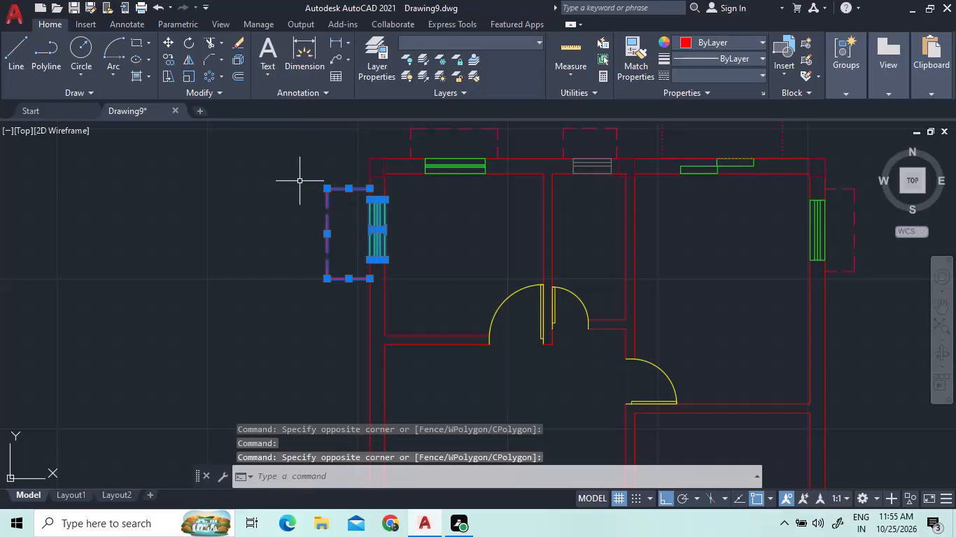
right_click(501, 267)
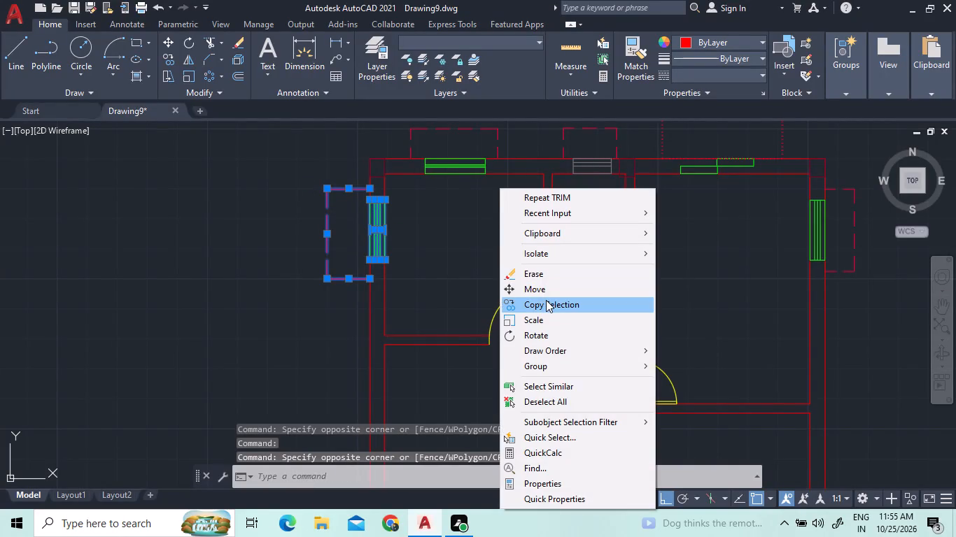
left_click(546, 299)
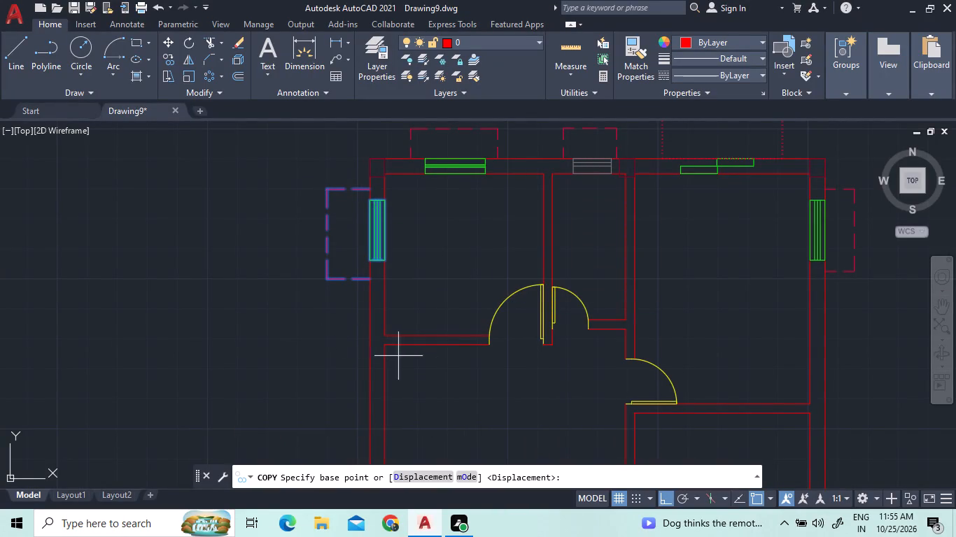
scroll(398, 356, "up", 1)
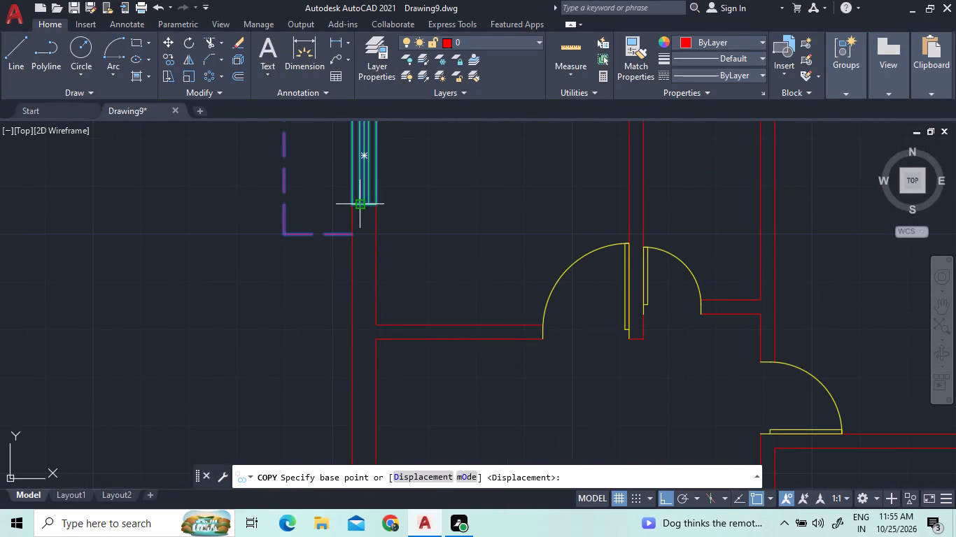
left_click(367, 204)
scroll(365, 258, "down", 2)
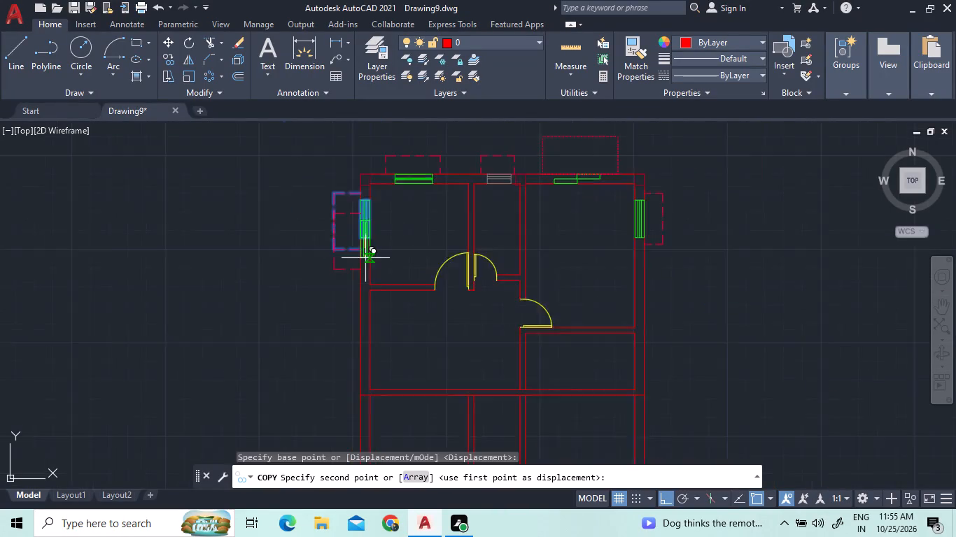
scroll(365, 258, "down", 1)
scroll(365, 322, "up", 5)
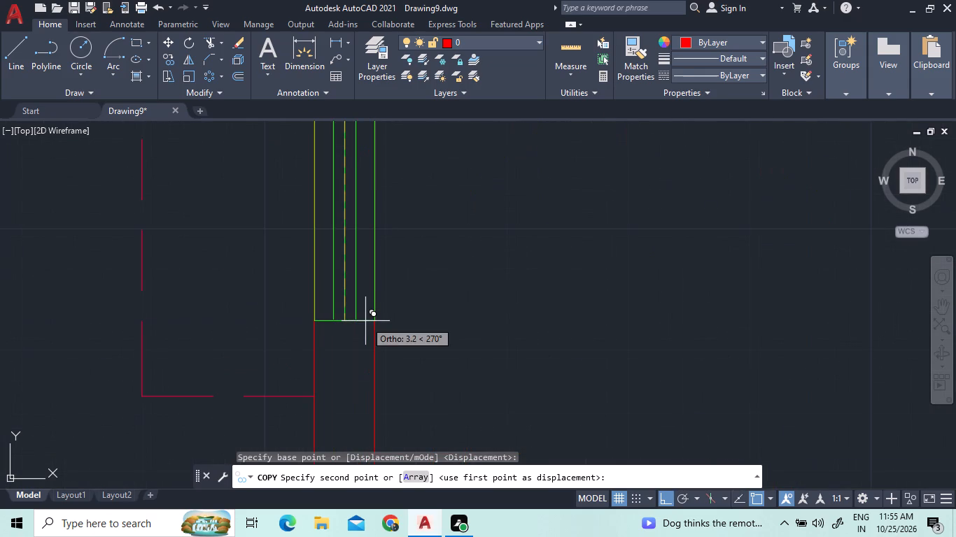
scroll(365, 324, "down", 2)
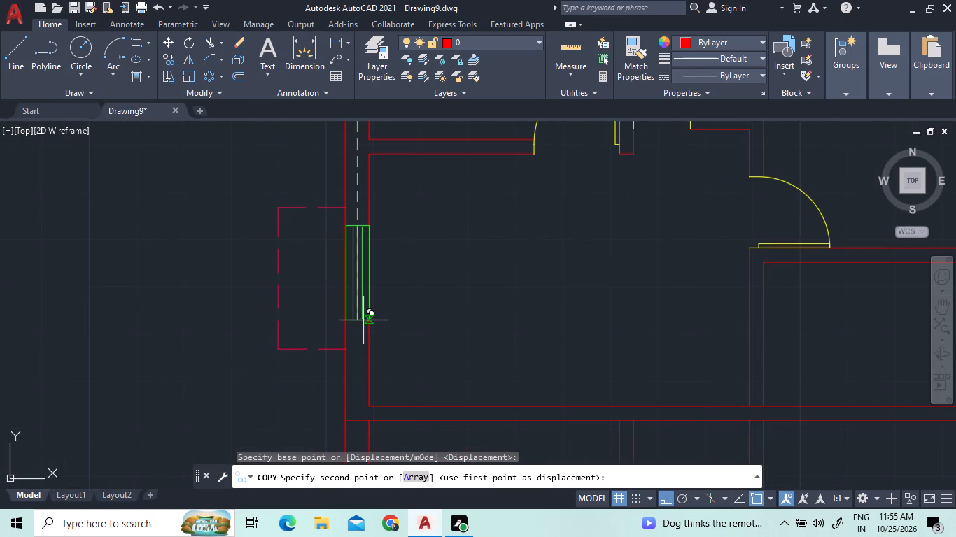
left_click(363, 320)
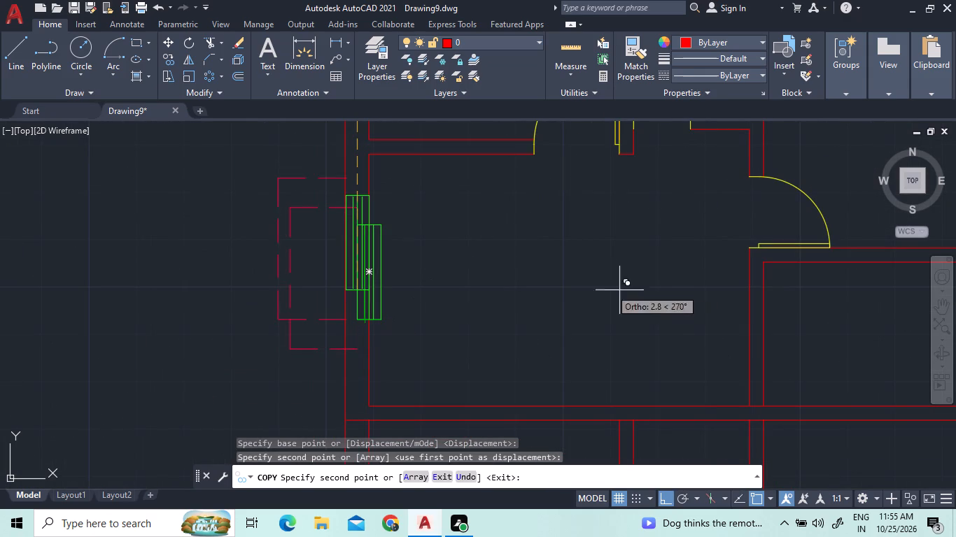
right_click(606, 288)
left_click(615, 301)
Move the copied window and lintel sideways so the window's inner corner meets the left exterior wall's inner line.
scroll(365, 292, "up", 2)
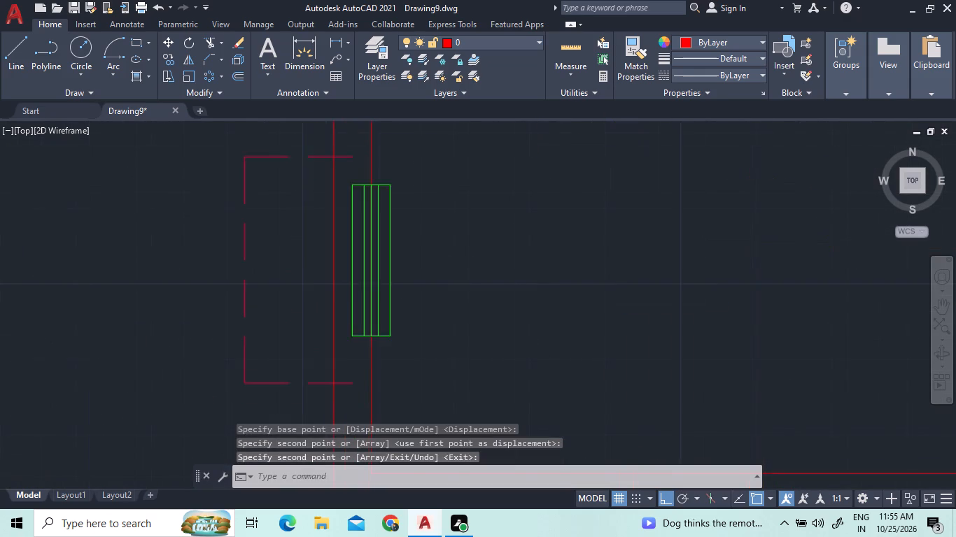
left_click(416, 349)
left_click(381, 324)
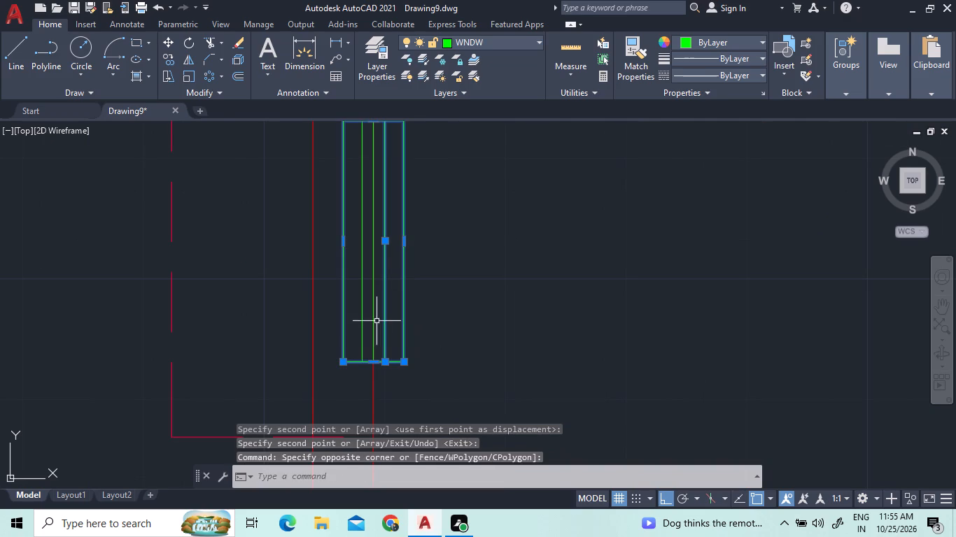
left_click(373, 321)
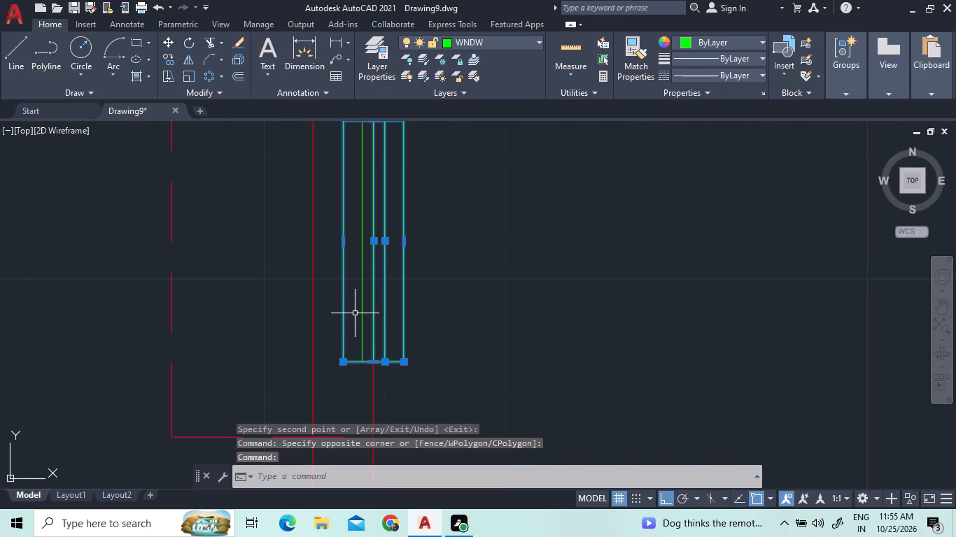
left_click(362, 314)
left_click_drag(231, 307, 224, 299)
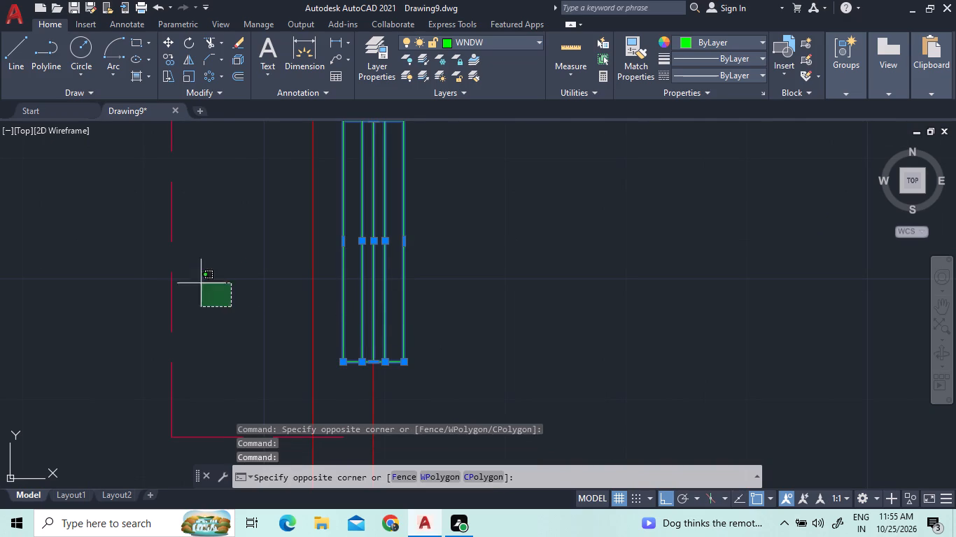
left_click(153, 263)
scroll(241, 257, "down", 2)
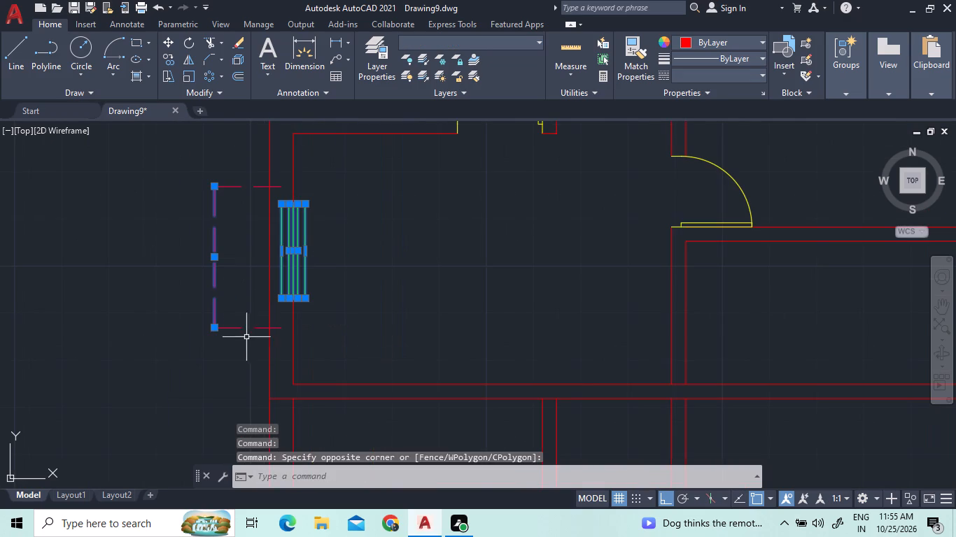
left_click_drag(241, 343, 234, 331)
left_click(220, 295)
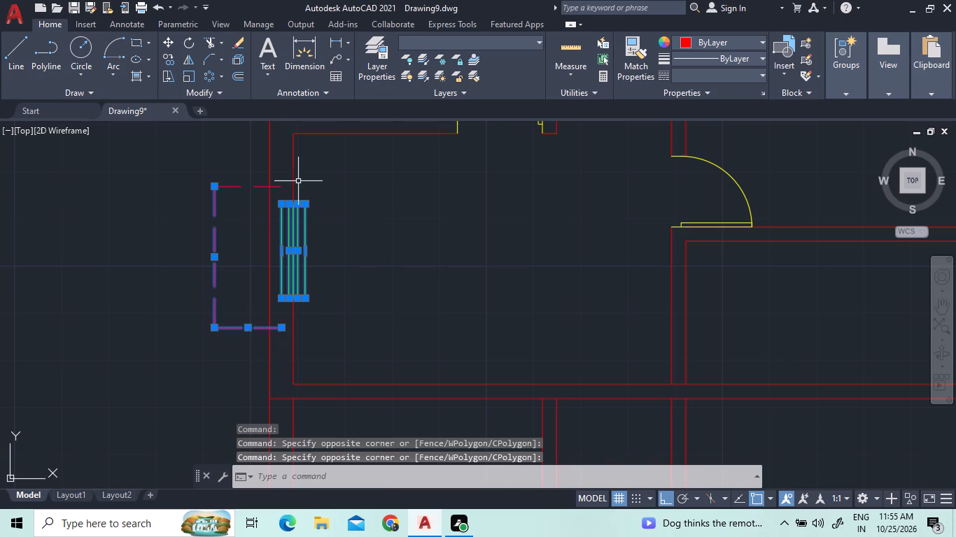
left_click_drag(254, 188, 253, 181)
right_click(351, 316)
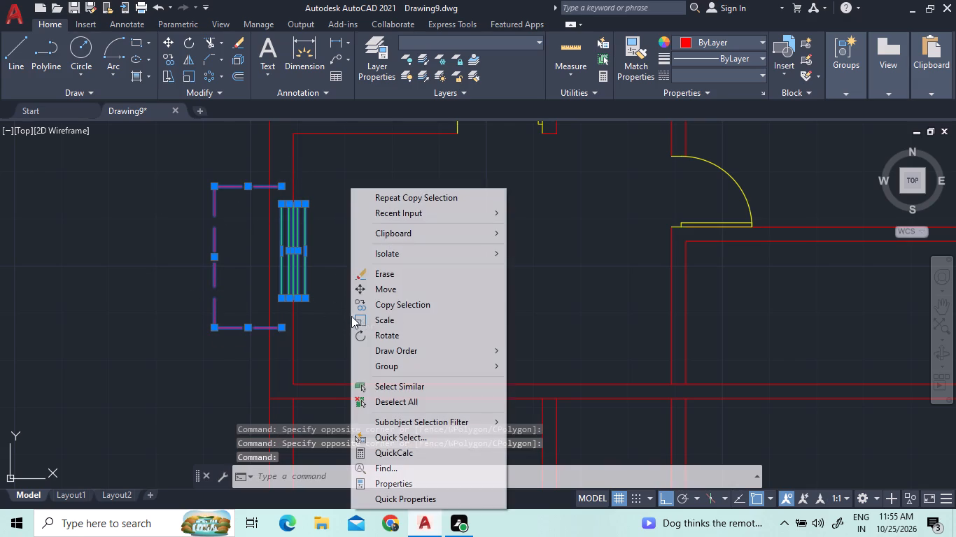
left_click(412, 289)
scroll(307, 310, "up", 1)
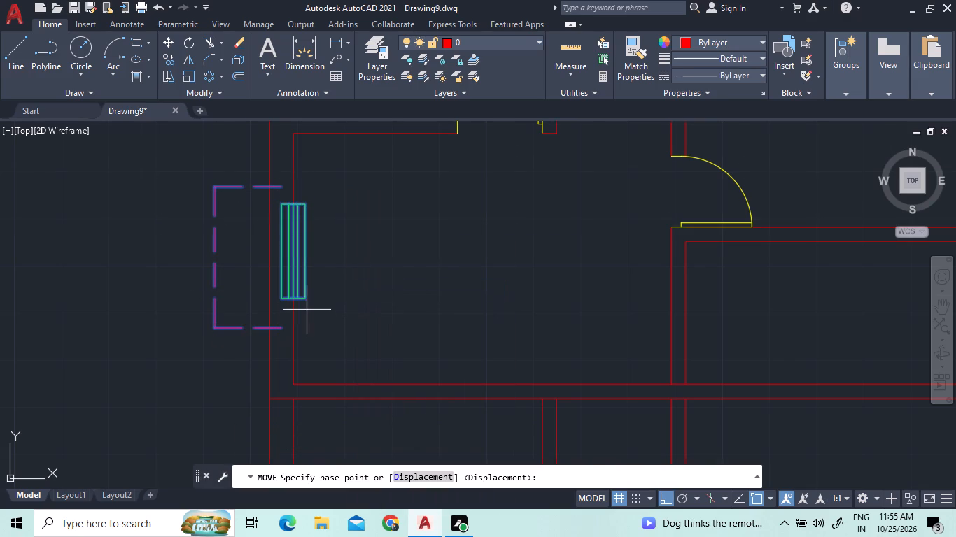
scroll(307, 310, "up", 1)
left_click(298, 282)
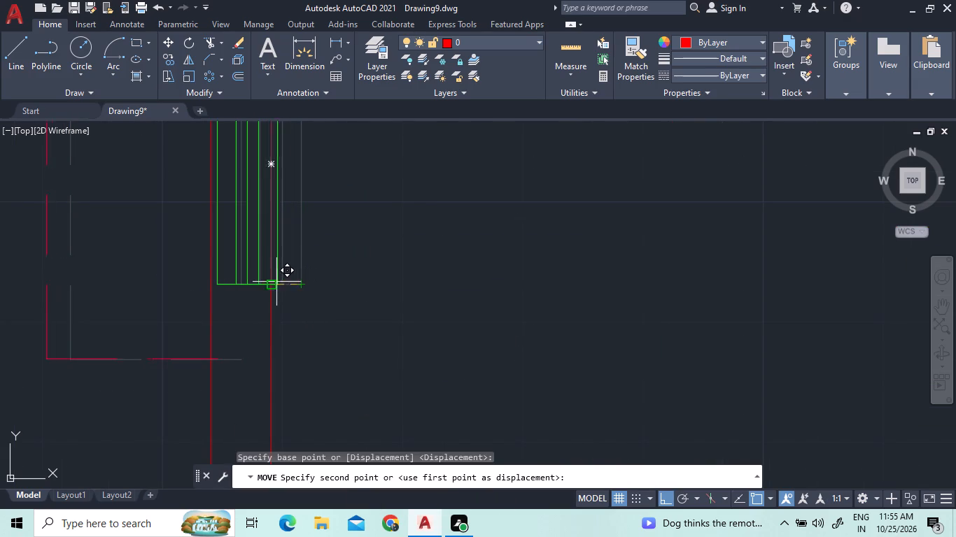
left_click(267, 285)
scroll(307, 313, "down", 3)
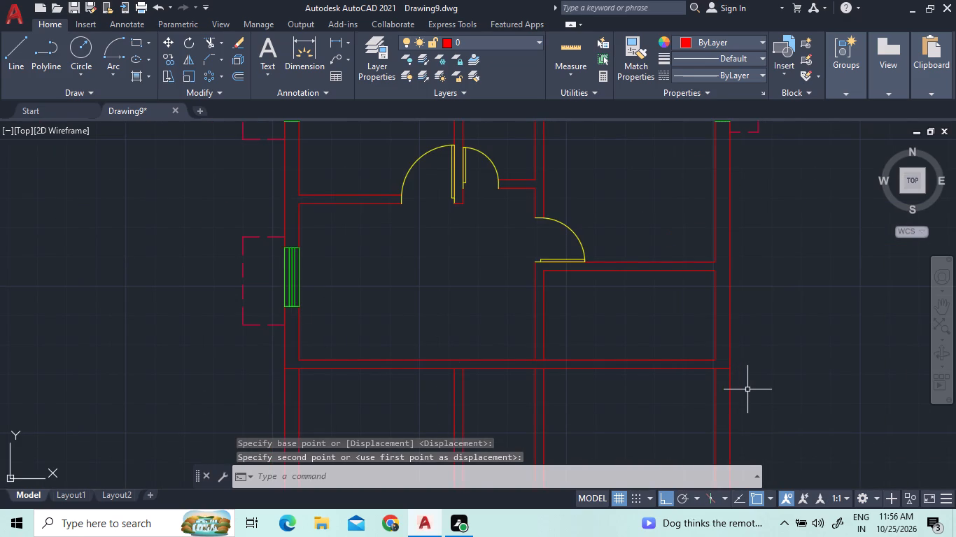
Copy the upper-right room's right-wall window and dashed lintel about 3.8 straight down into the small room above the cross wall.
scroll(740, 408, "down", 2)
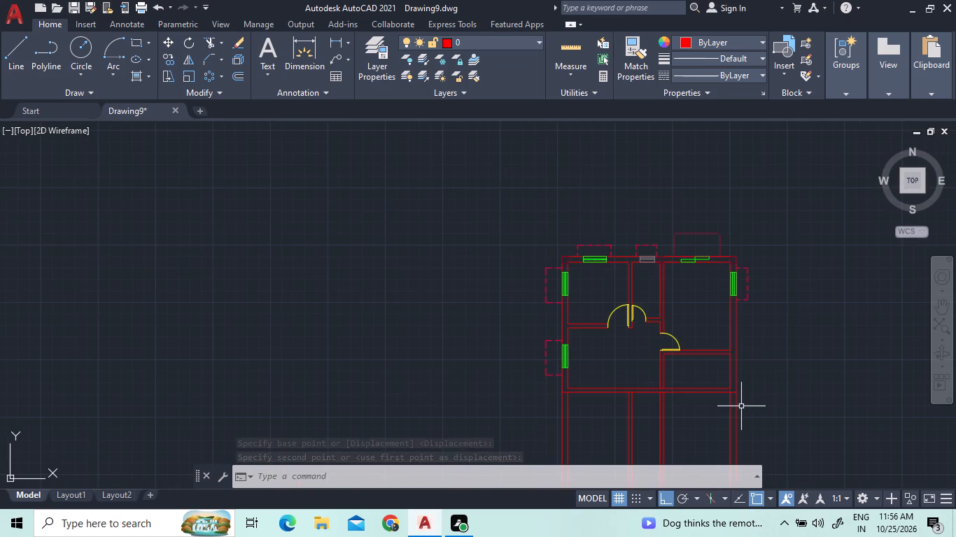
scroll(743, 259, "up", 2)
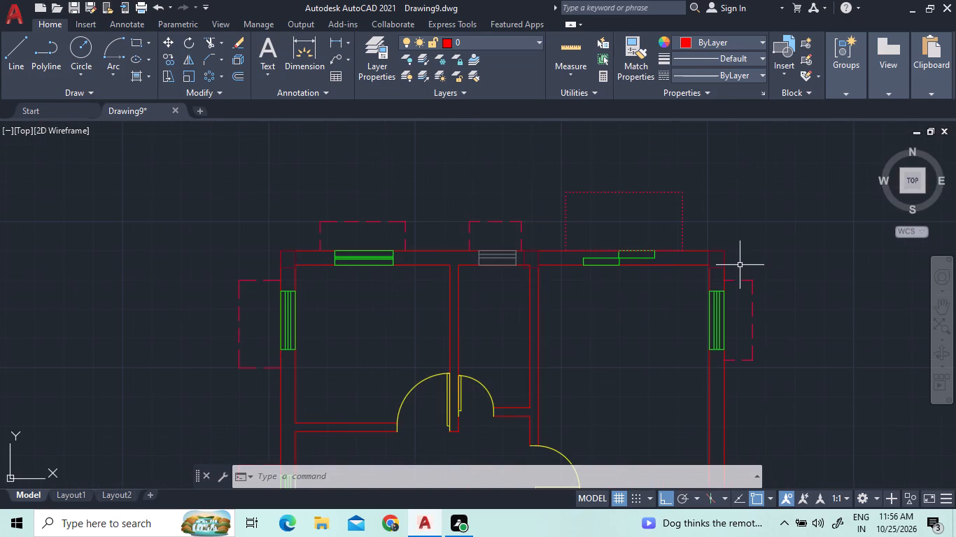
scroll(738, 293, "up", 1)
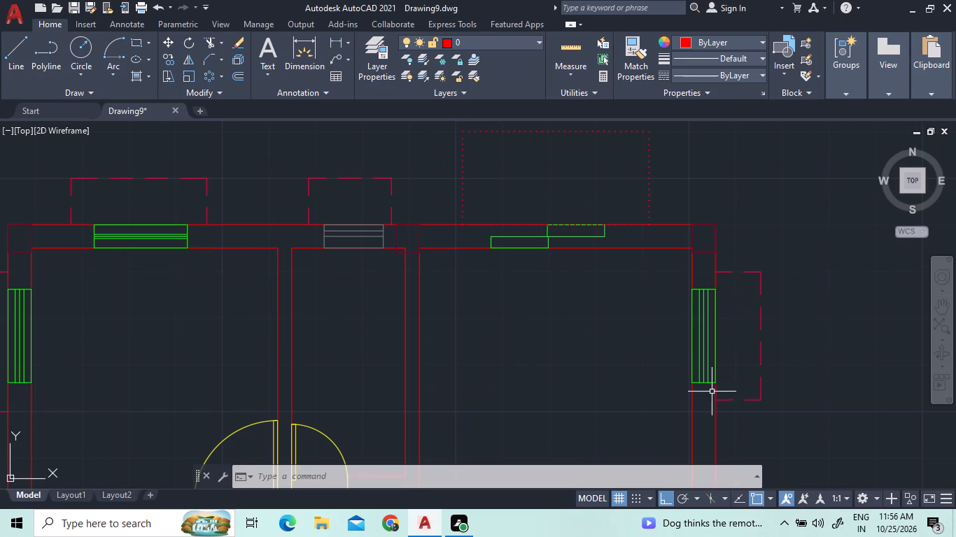
scroll(712, 392, "up", 2)
left_click(708, 376)
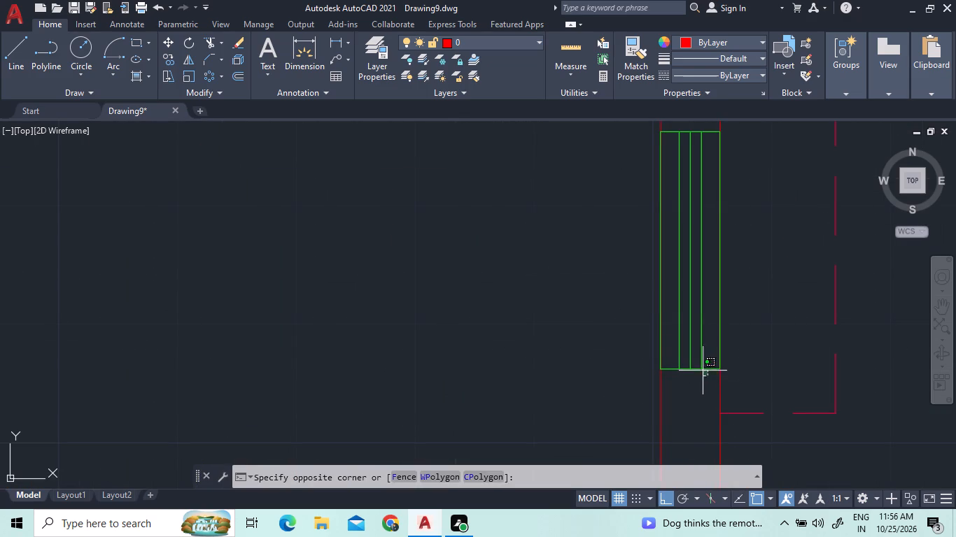
left_click(685, 354)
left_click(601, 309)
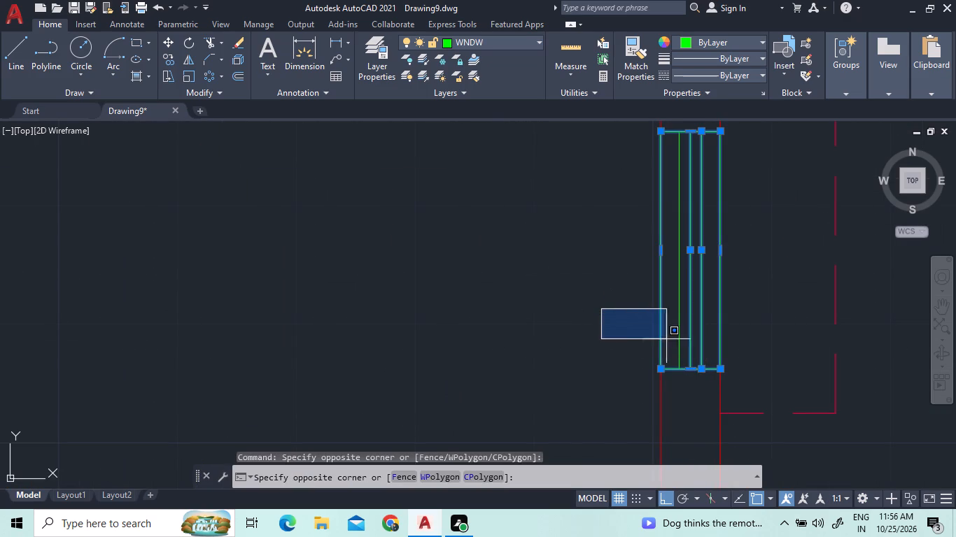
left_click(607, 315)
left_click_drag(682, 340, 676, 338)
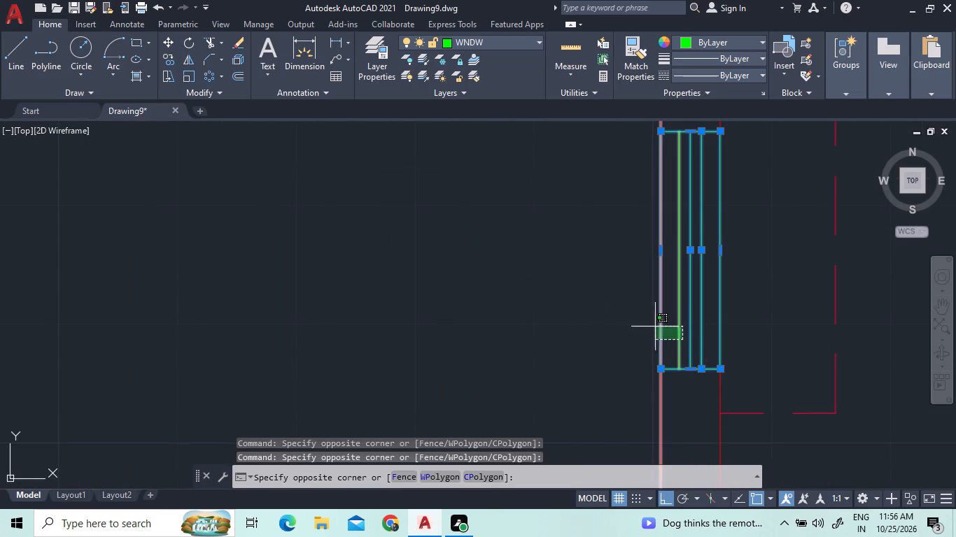
left_click(671, 335)
left_click_drag(852, 431, 845, 417)
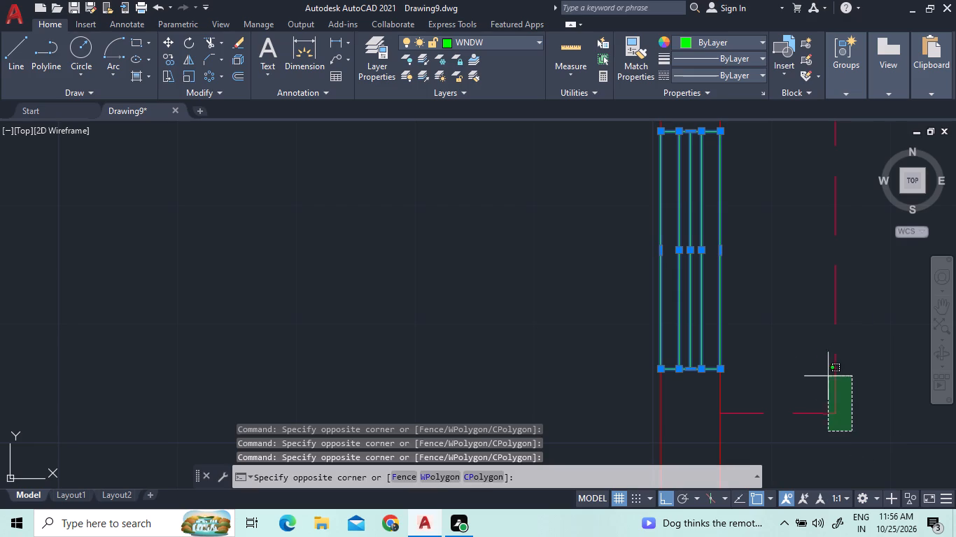
left_click(775, 299)
scroll(901, 461, "down", 2)
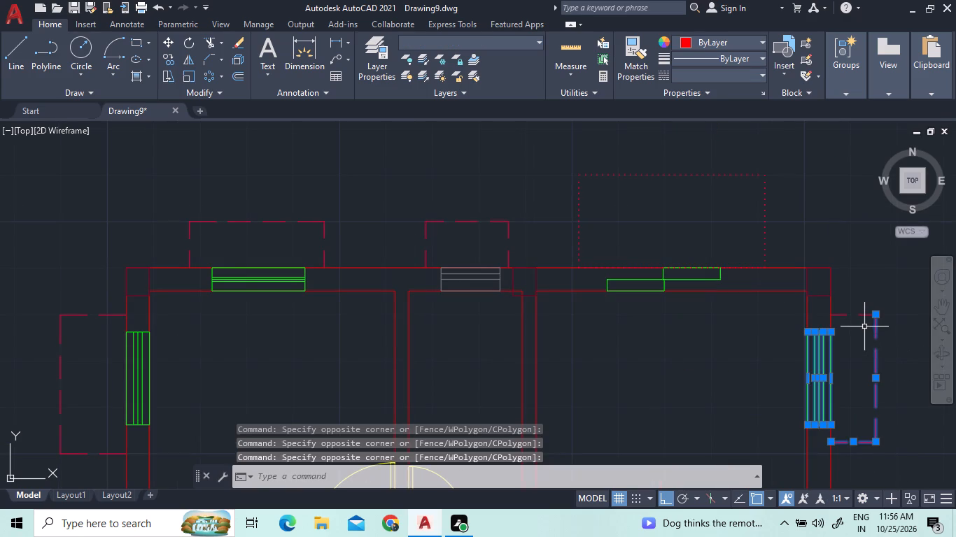
left_click(862, 315)
scroll(843, 351, "down", 3)
scroll(887, 424, "up", 3)
scroll(887, 424, "down", 5)
scroll(885, 464, "up", 3)
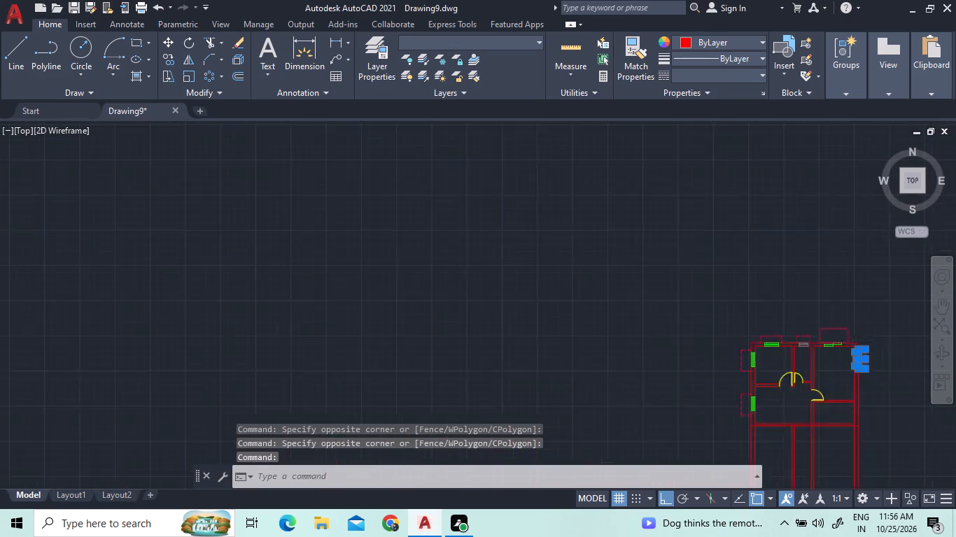
scroll(885, 464, "up", 1)
right_click(869, 382)
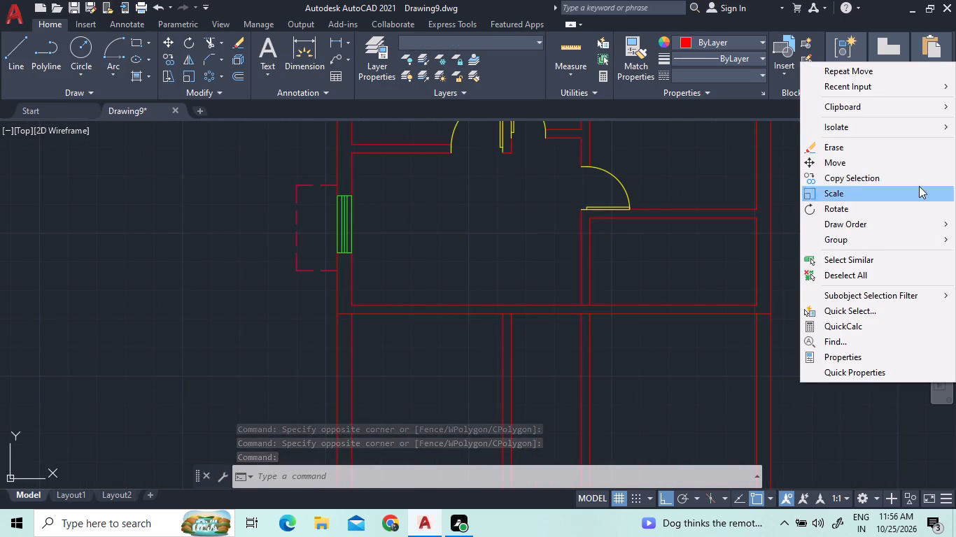
left_click(909, 171)
scroll(880, 268, "down", 4)
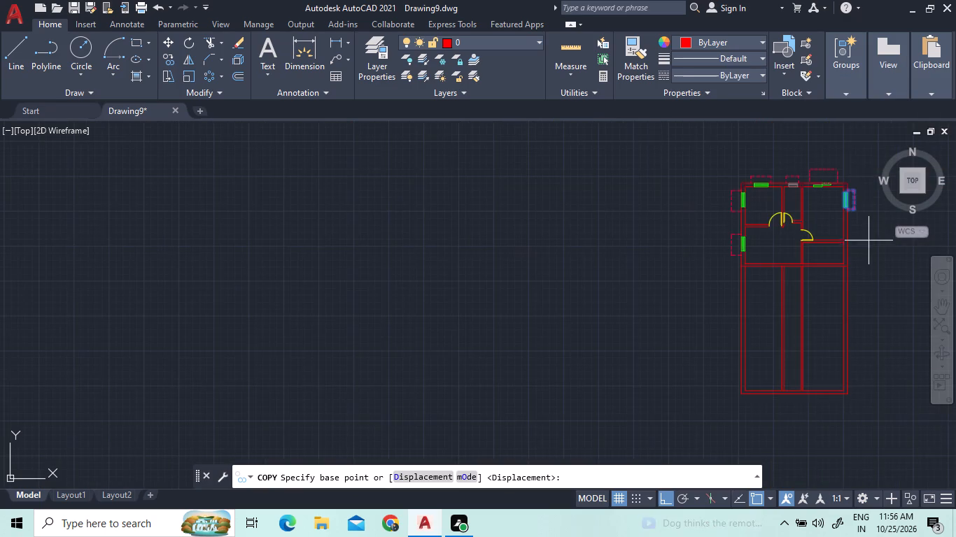
scroll(864, 170, "up", 3)
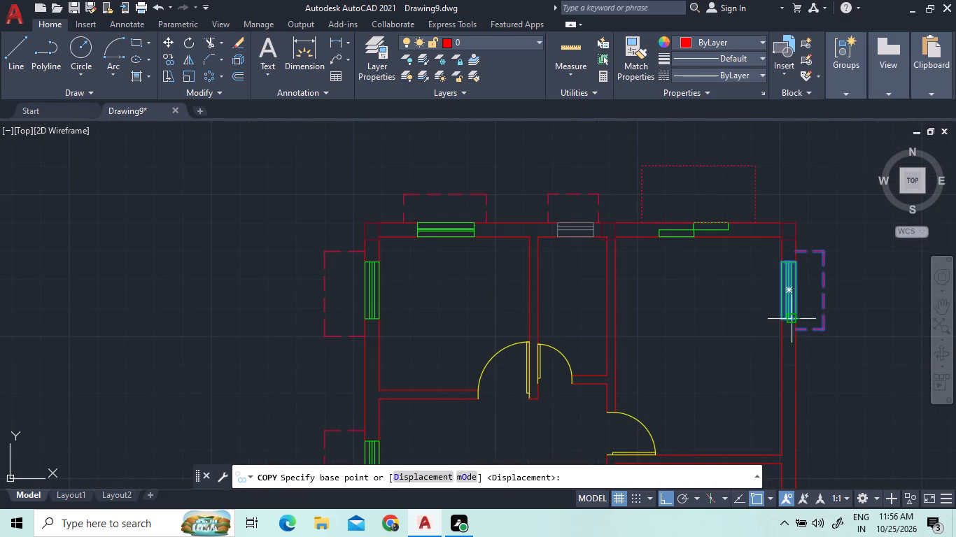
left_click(792, 317)
scroll(779, 386, "down", 2)
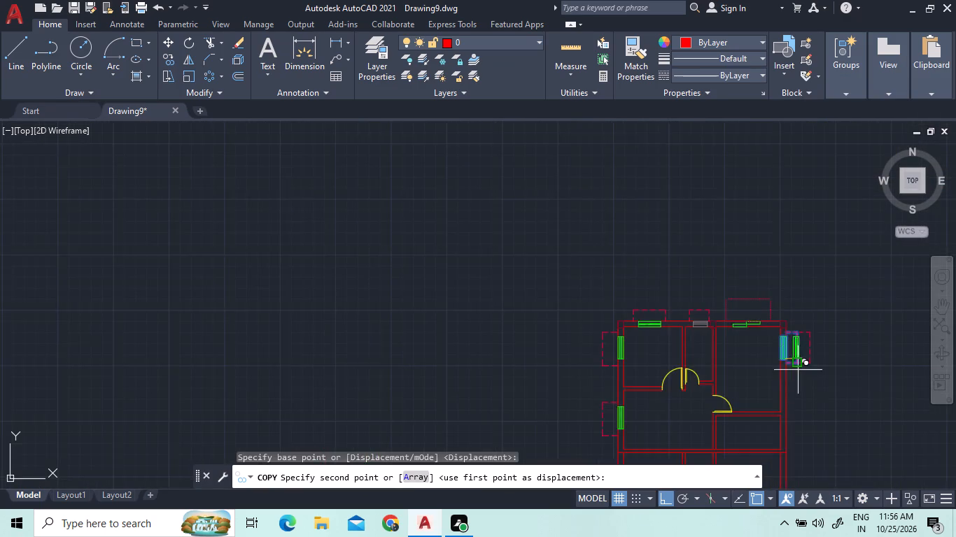
scroll(798, 370, "down", 2)
scroll(792, 416, "up", 3)
scroll(810, 361, "up", 2)
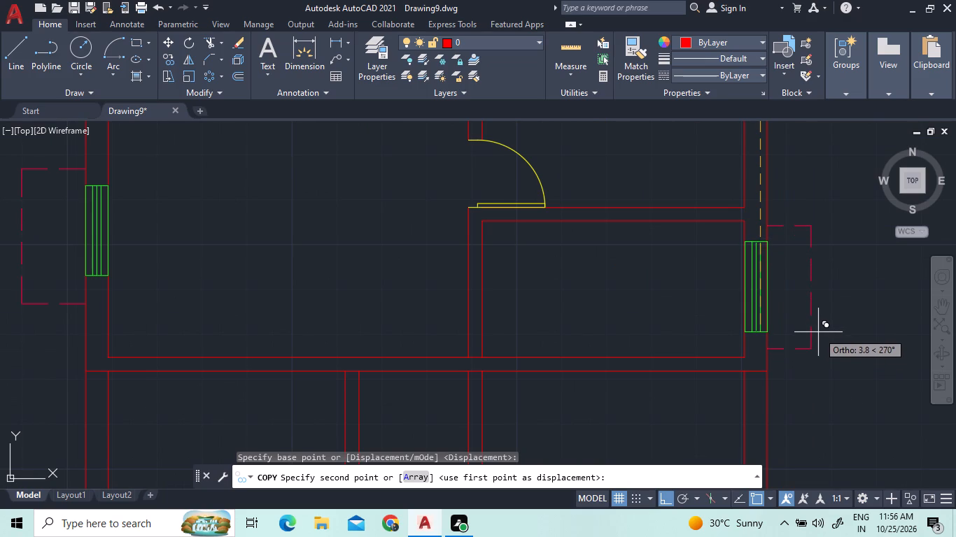
left_click(818, 333)
scroll(818, 352, "down", 3)
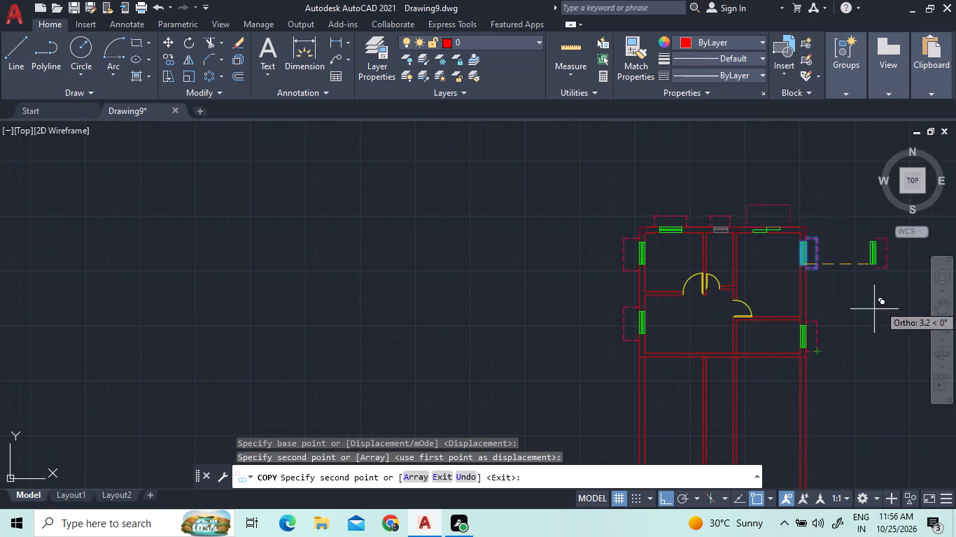
right_click(880, 304)
left_click(892, 317)
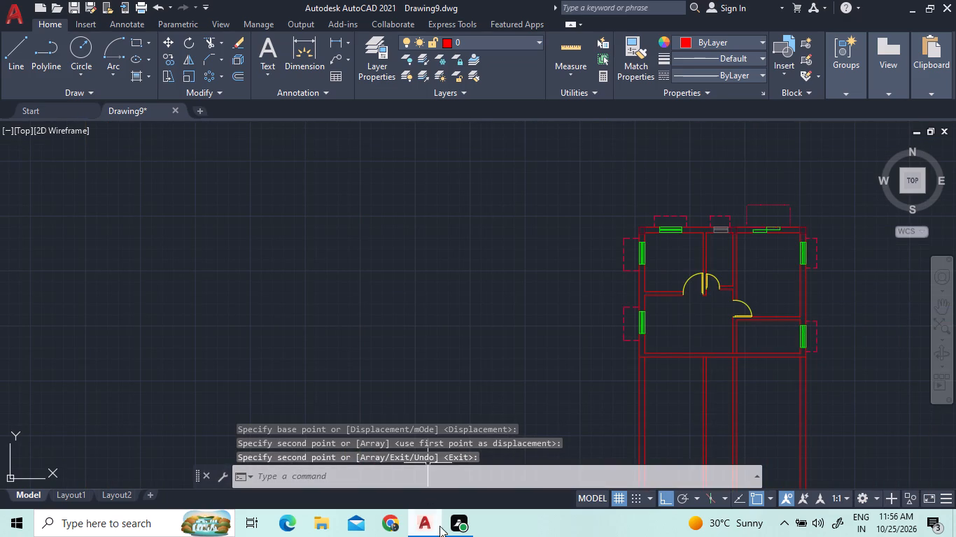
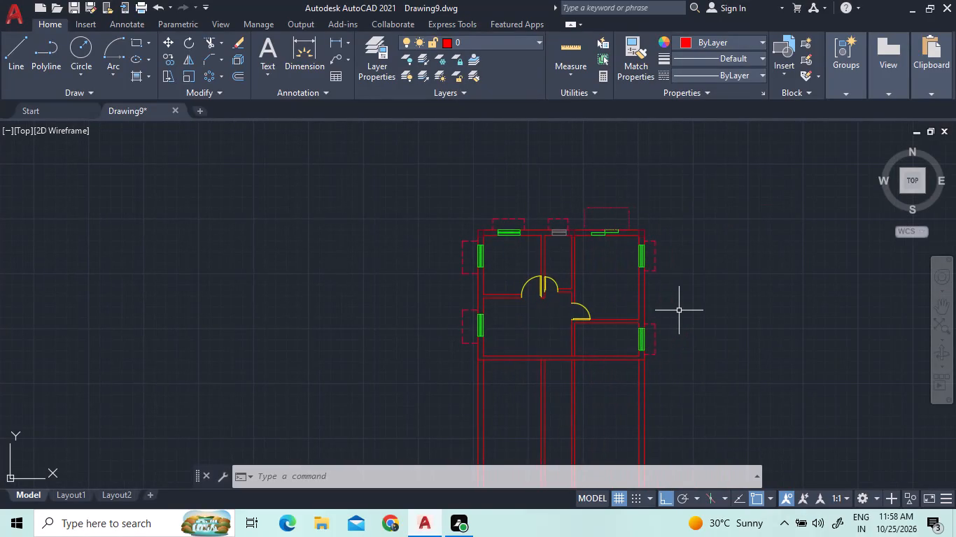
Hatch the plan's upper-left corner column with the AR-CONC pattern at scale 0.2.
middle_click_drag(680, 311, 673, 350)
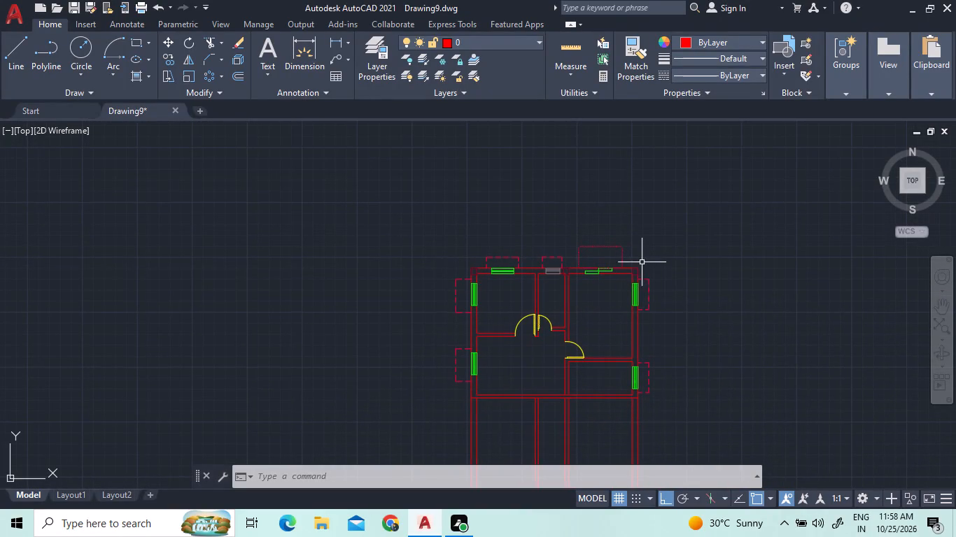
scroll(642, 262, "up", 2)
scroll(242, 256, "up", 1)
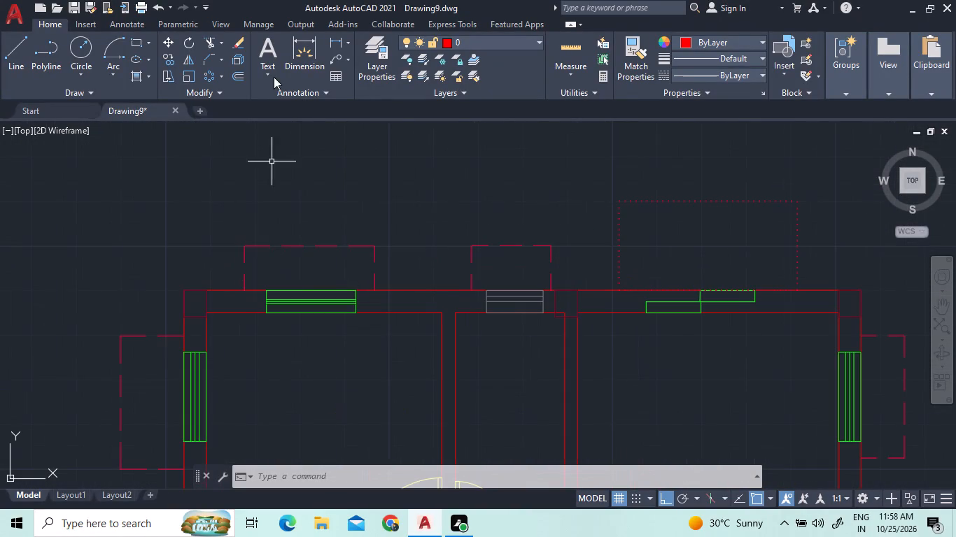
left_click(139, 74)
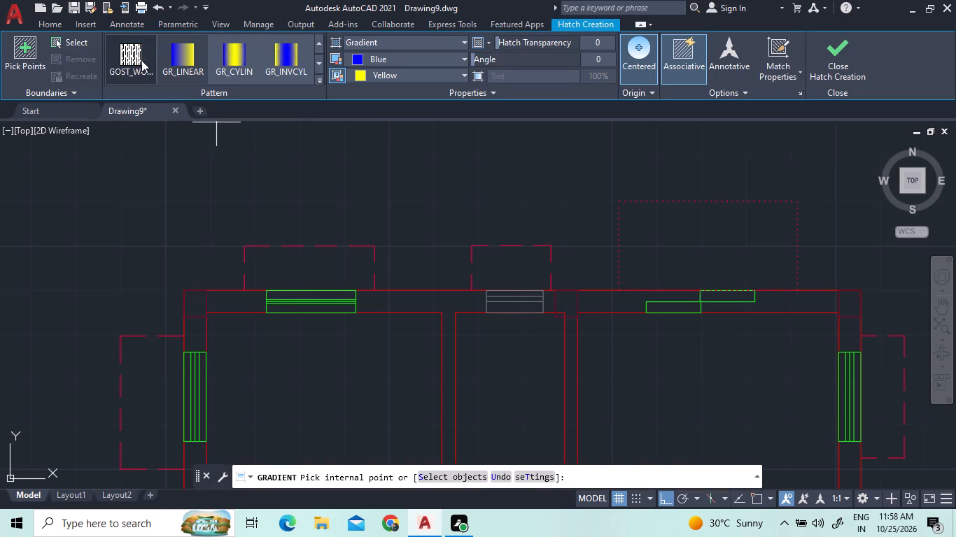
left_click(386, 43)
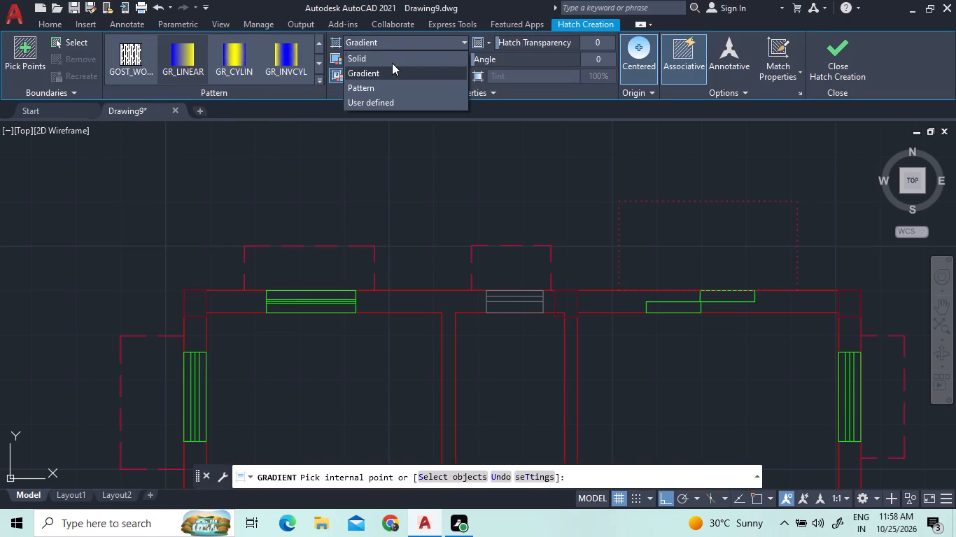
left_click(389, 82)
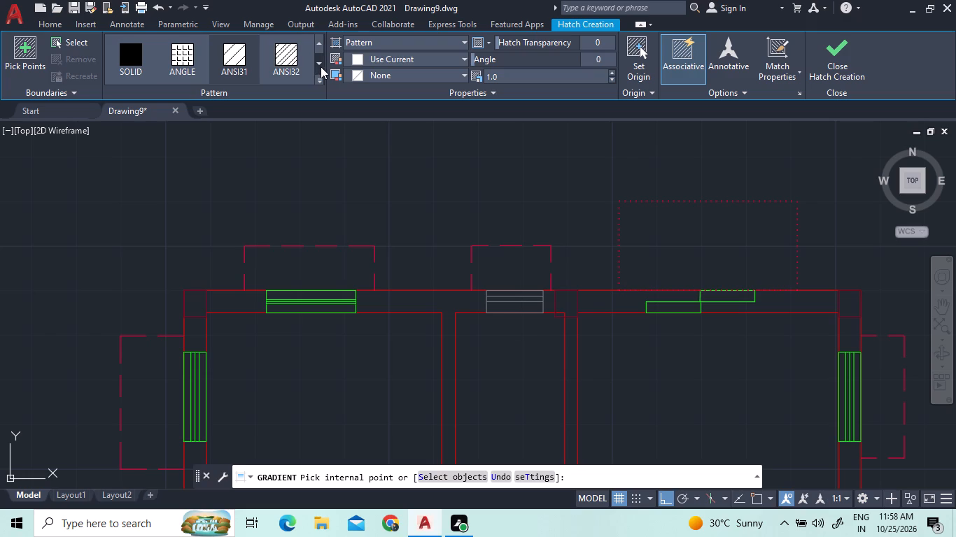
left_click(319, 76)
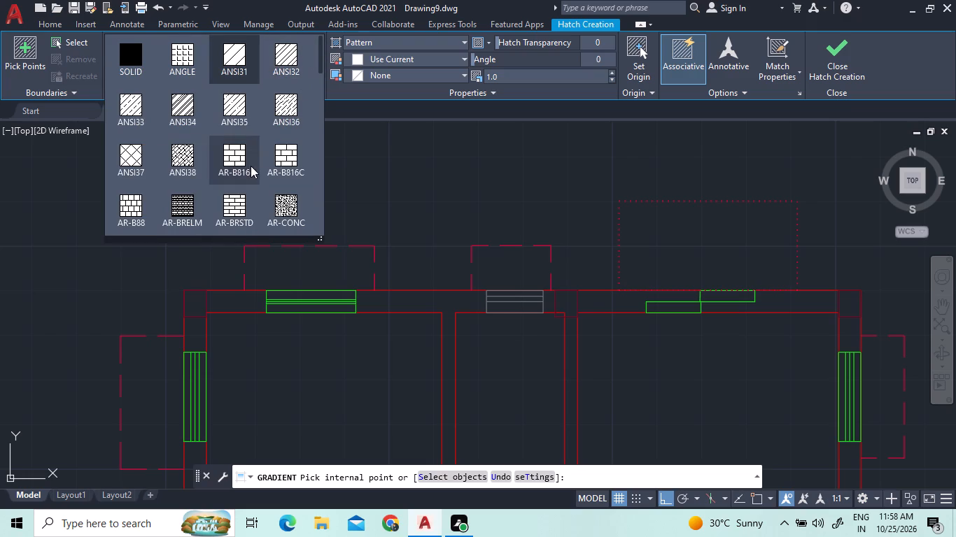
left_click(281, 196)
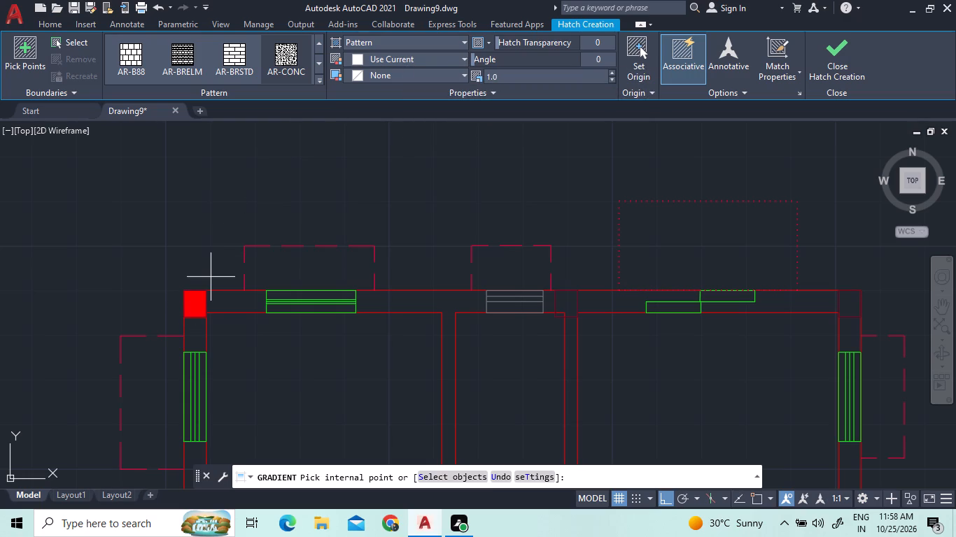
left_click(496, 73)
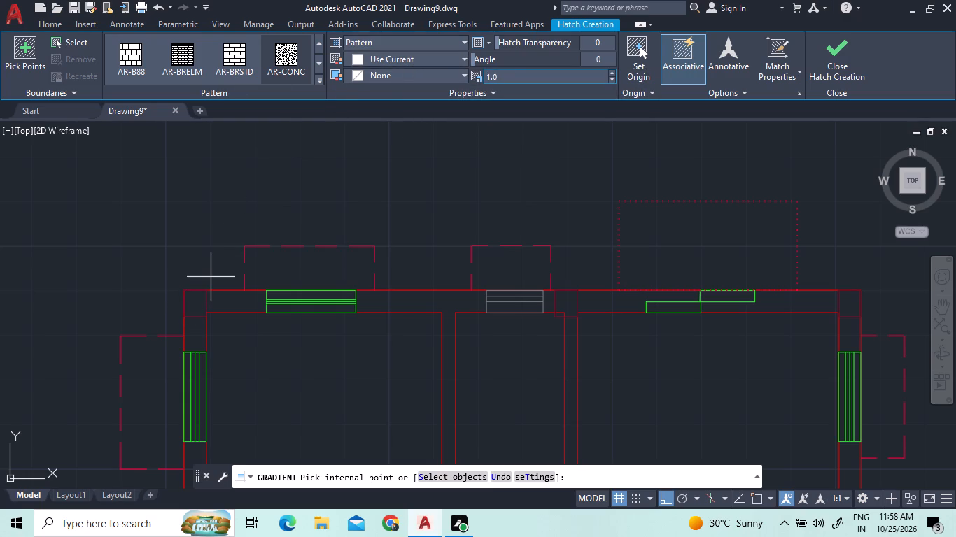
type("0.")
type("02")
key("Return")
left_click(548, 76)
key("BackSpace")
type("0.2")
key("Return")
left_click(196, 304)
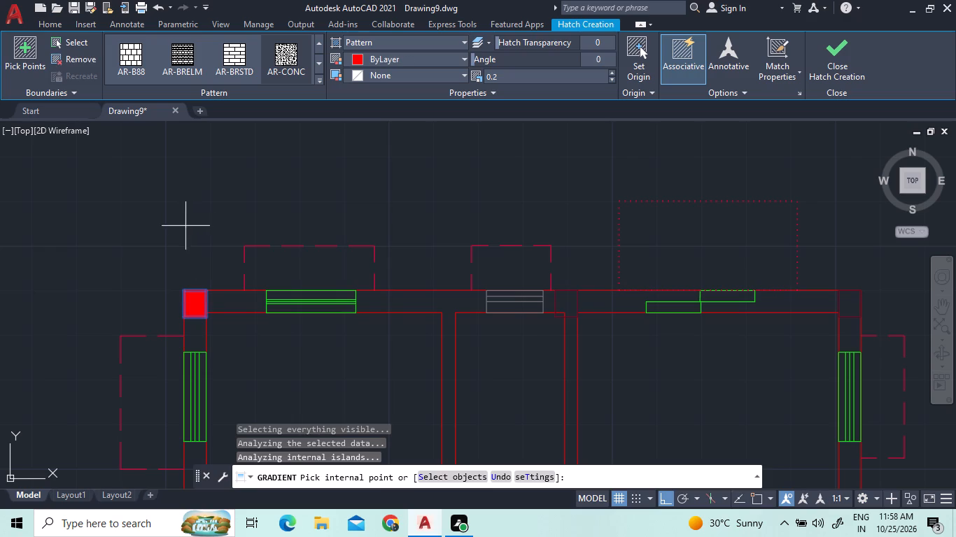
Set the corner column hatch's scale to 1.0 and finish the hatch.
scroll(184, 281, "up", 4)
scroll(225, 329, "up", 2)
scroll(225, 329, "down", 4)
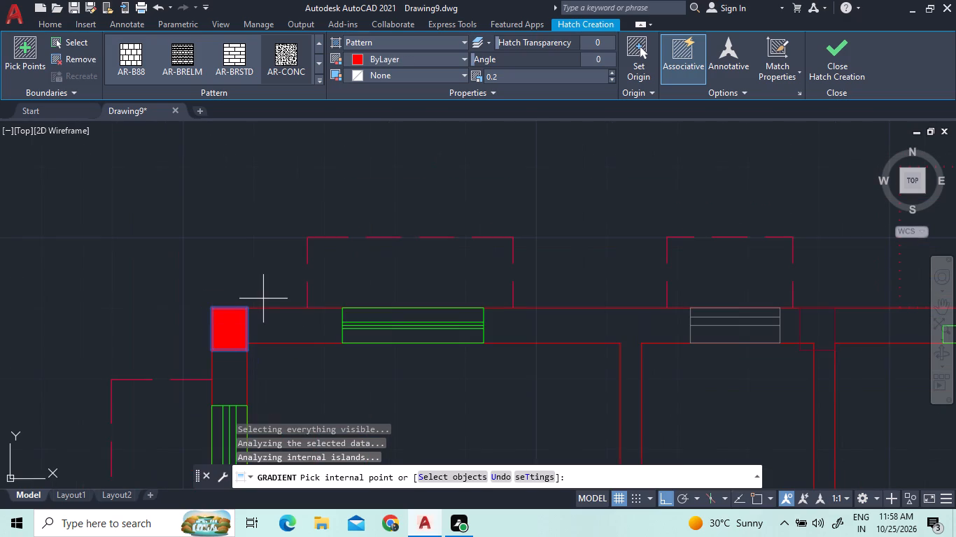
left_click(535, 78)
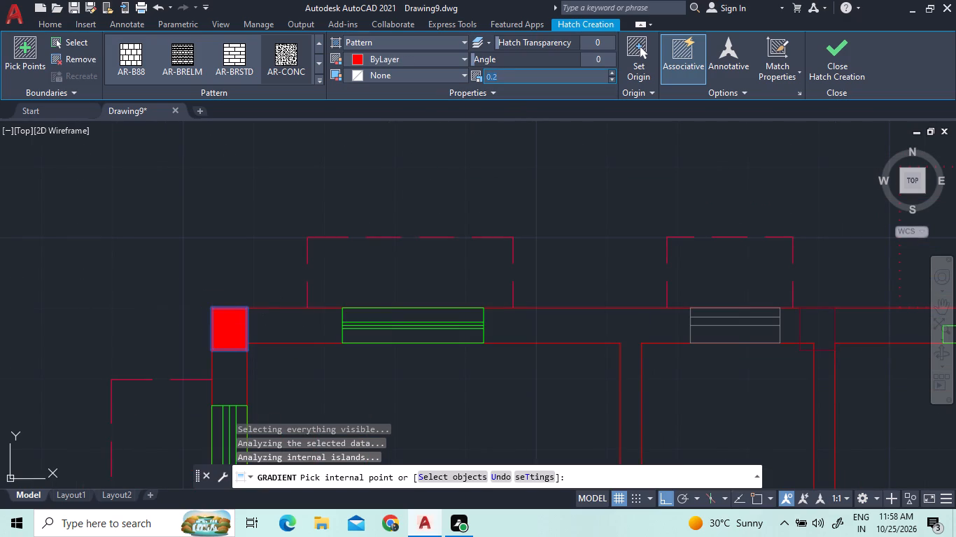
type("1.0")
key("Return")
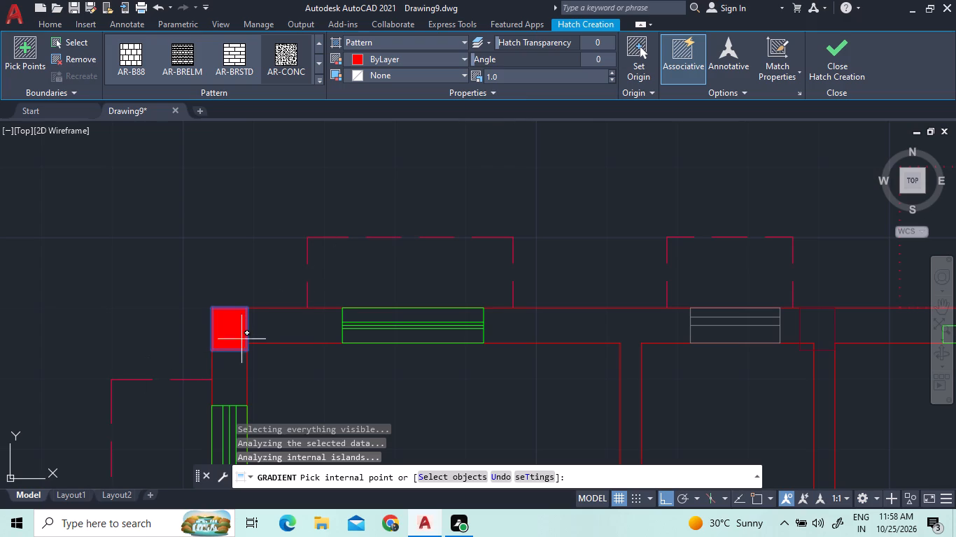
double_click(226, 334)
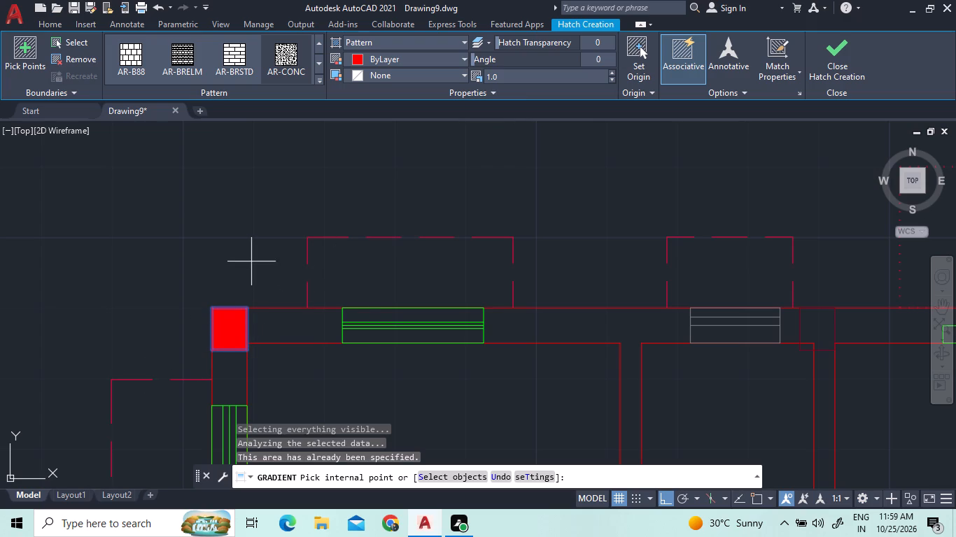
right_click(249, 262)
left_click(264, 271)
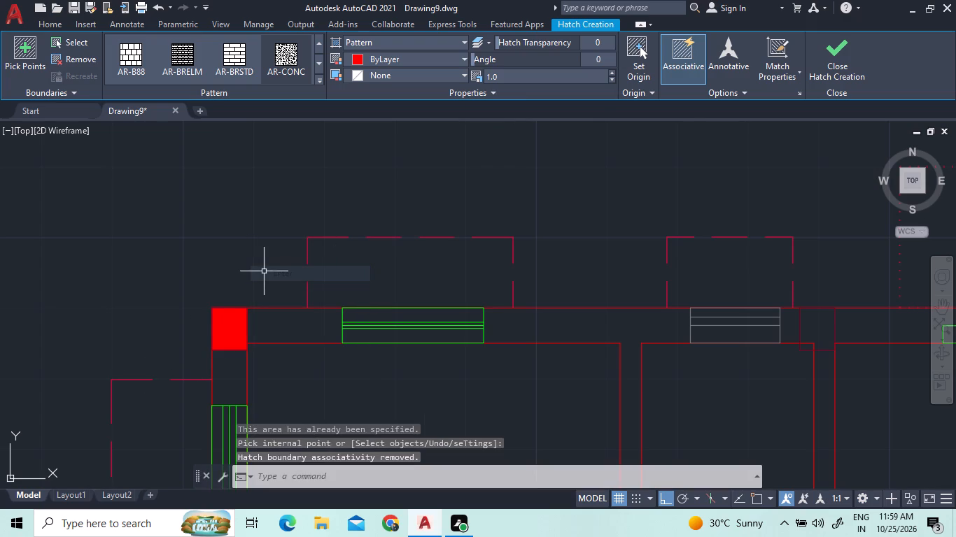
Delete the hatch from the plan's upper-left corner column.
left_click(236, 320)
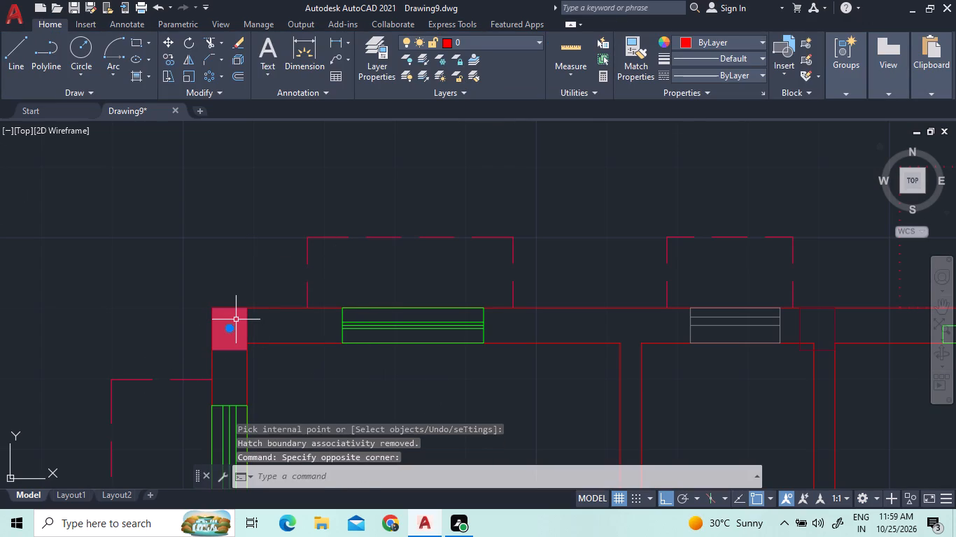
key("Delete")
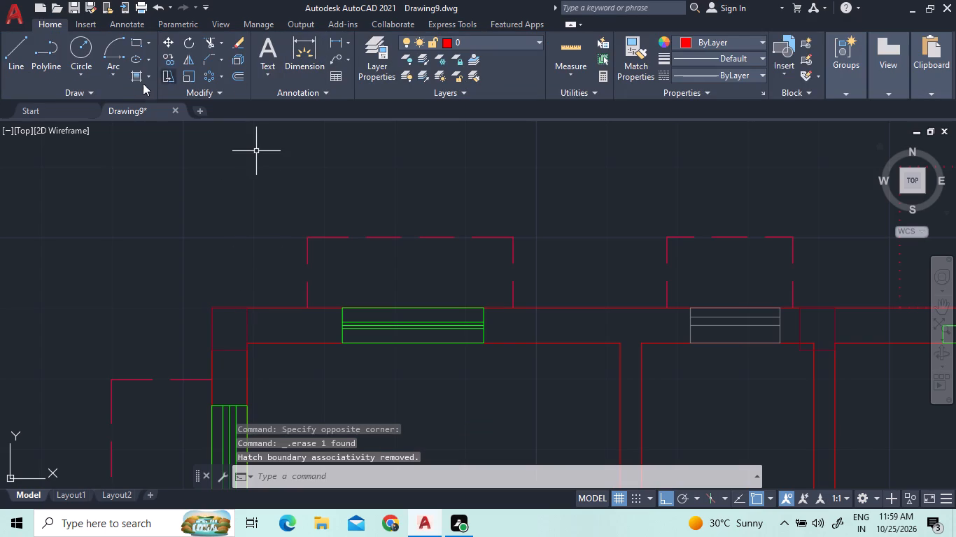
Start a new hatch of type Pattern and choose the AR-SAND pattern for it.
left_click(134, 81)
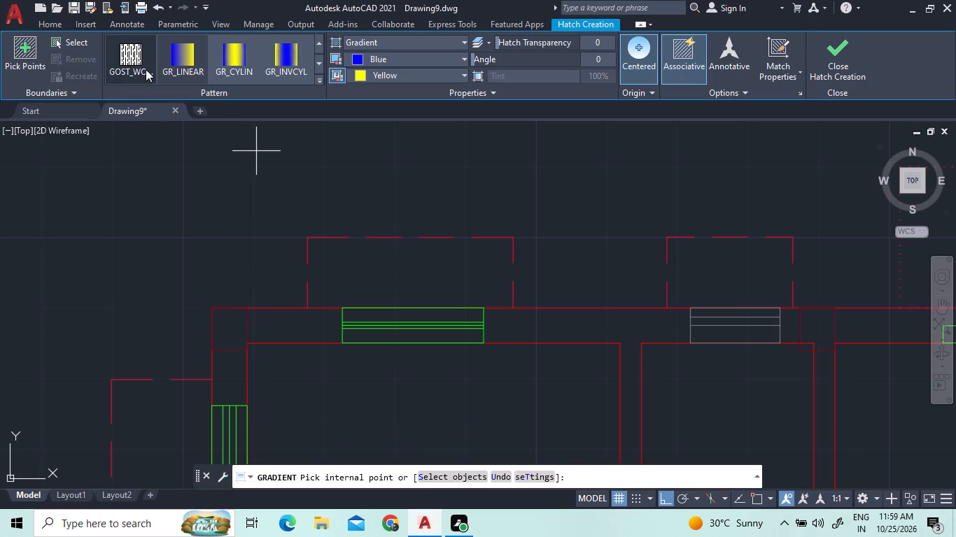
left_click(380, 43)
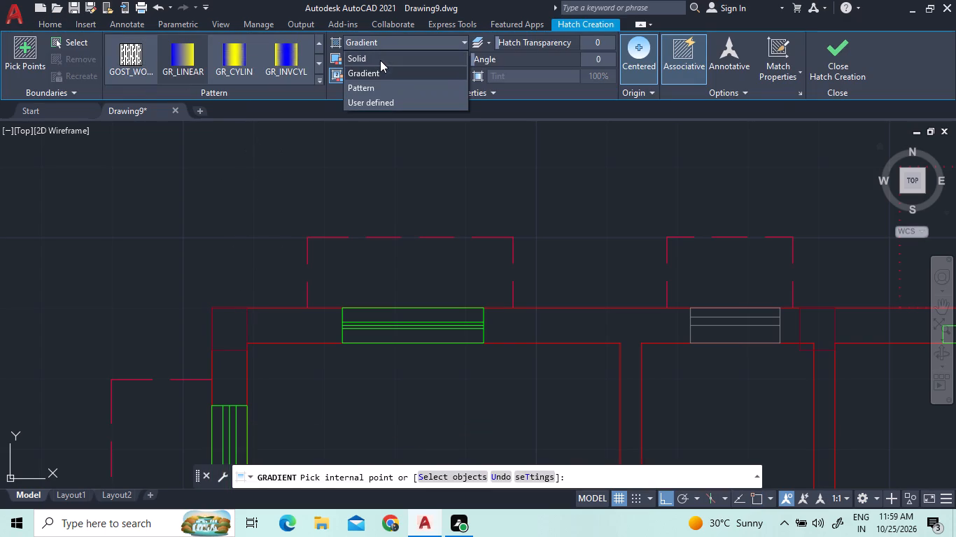
left_click(378, 86)
double_click(295, 62)
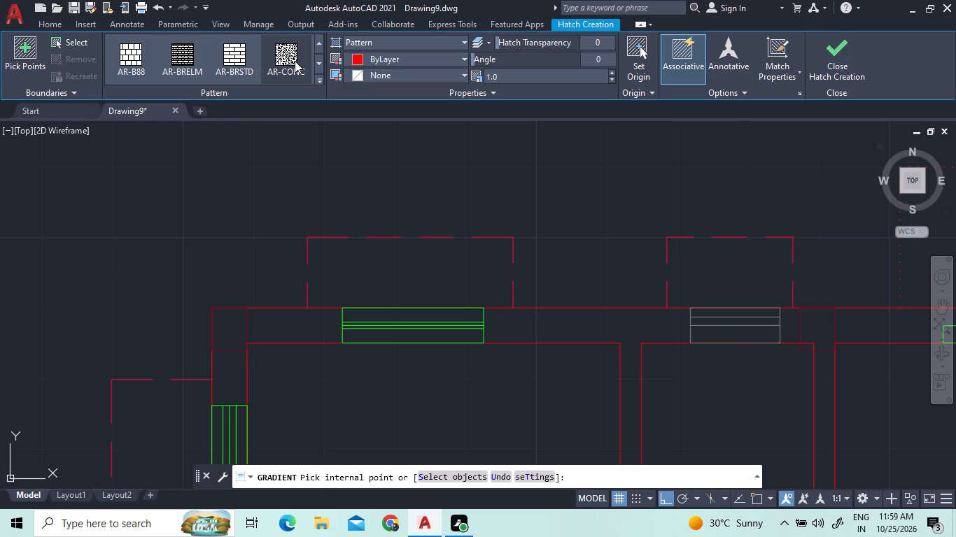
left_click(321, 78)
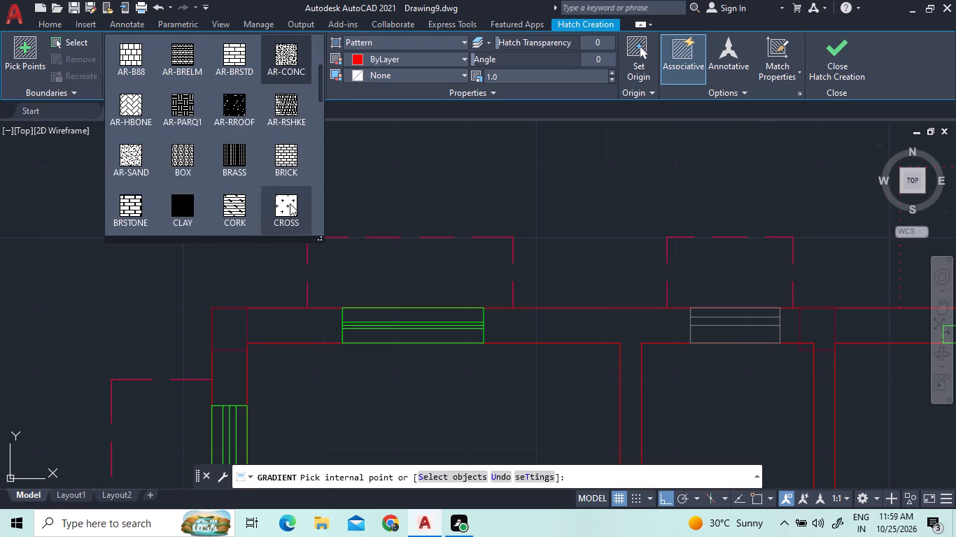
scroll(290, 203, "down", 2)
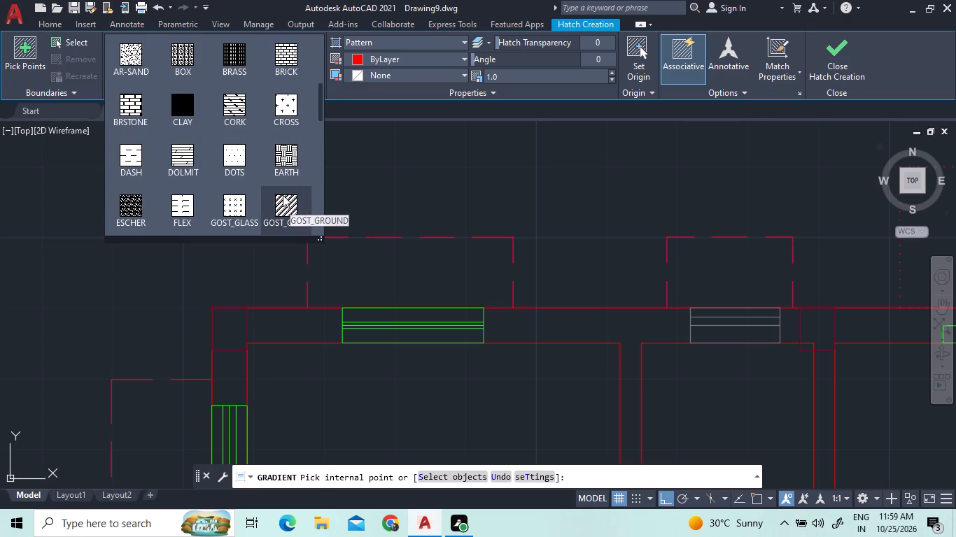
scroll(281, 196, "down", 5)
scroll(283, 196, "up", 7)
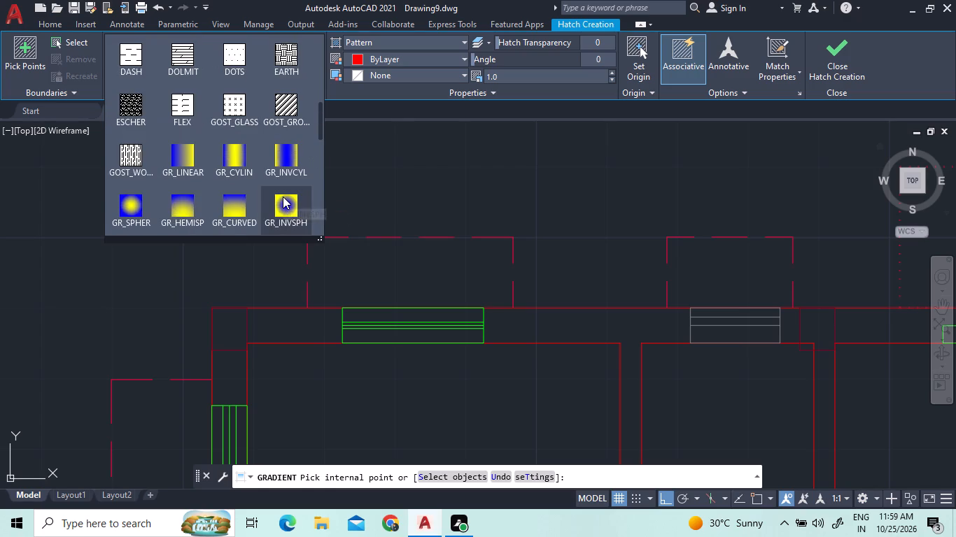
scroll(283, 196, "up", 2)
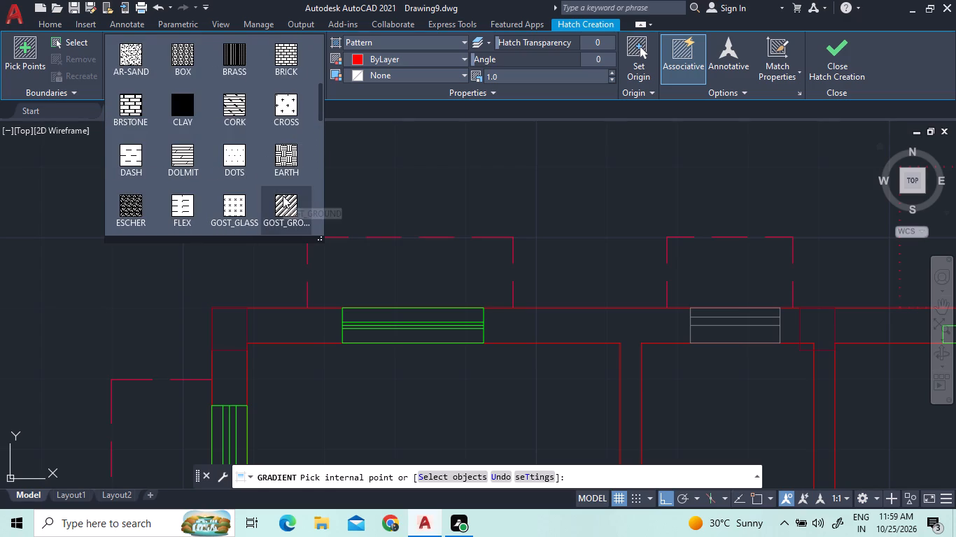
scroll(272, 137, "up", 2)
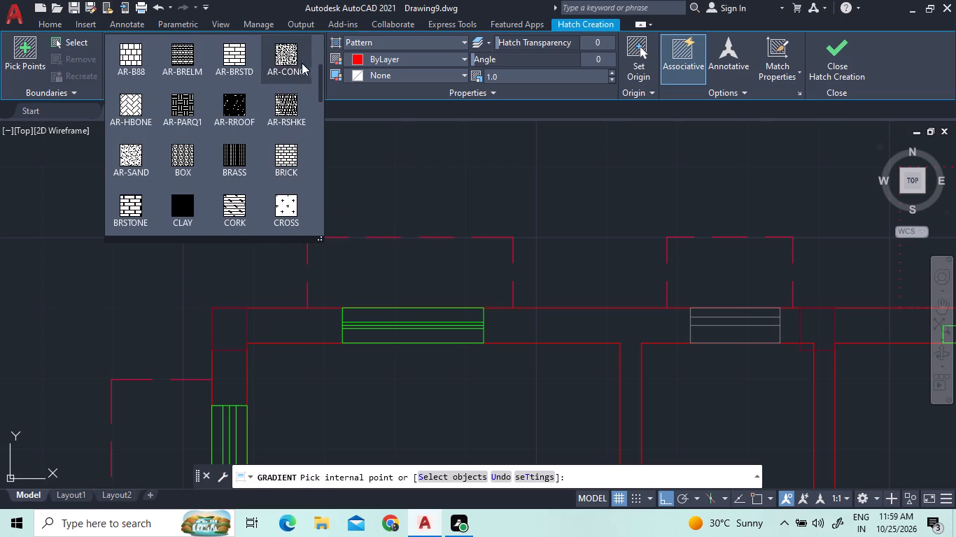
triple_click(283, 56)
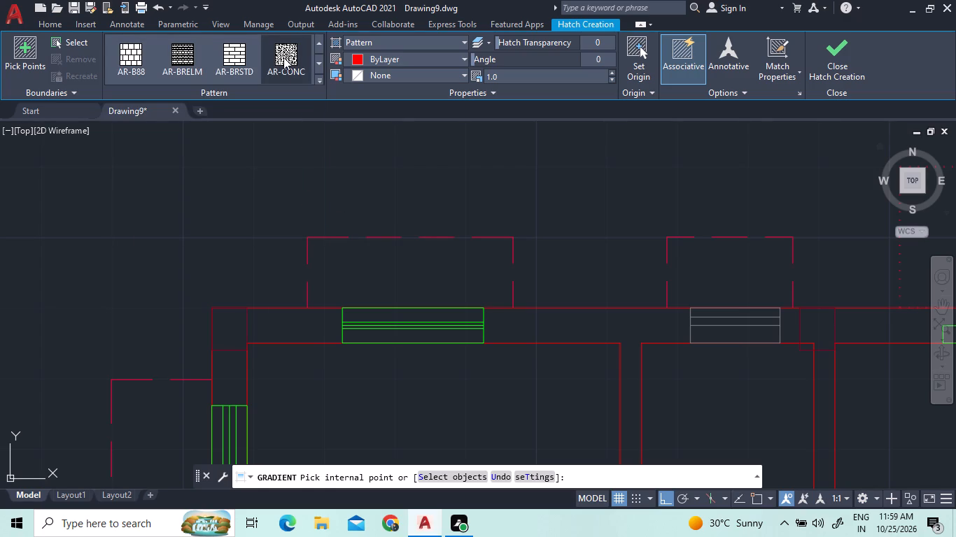
left_click(322, 79)
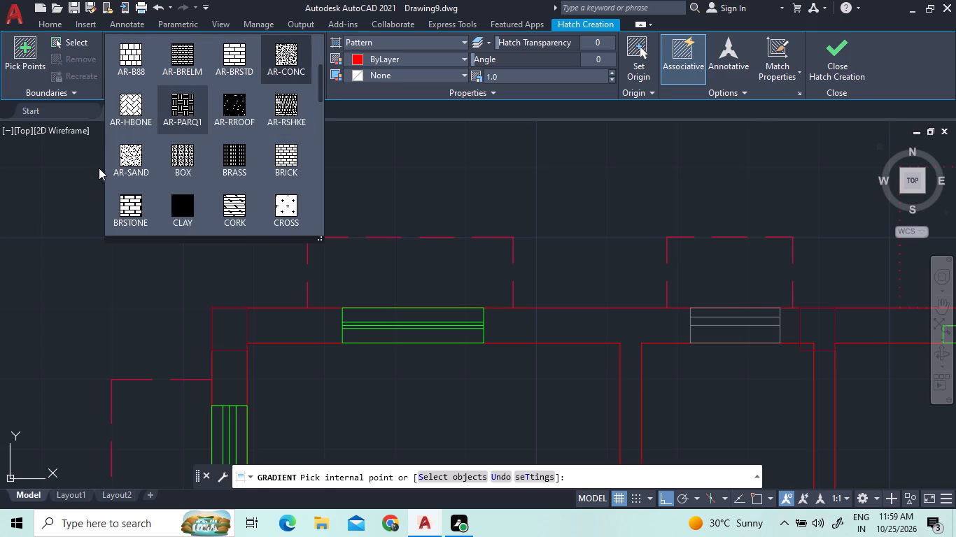
double_click(118, 160)
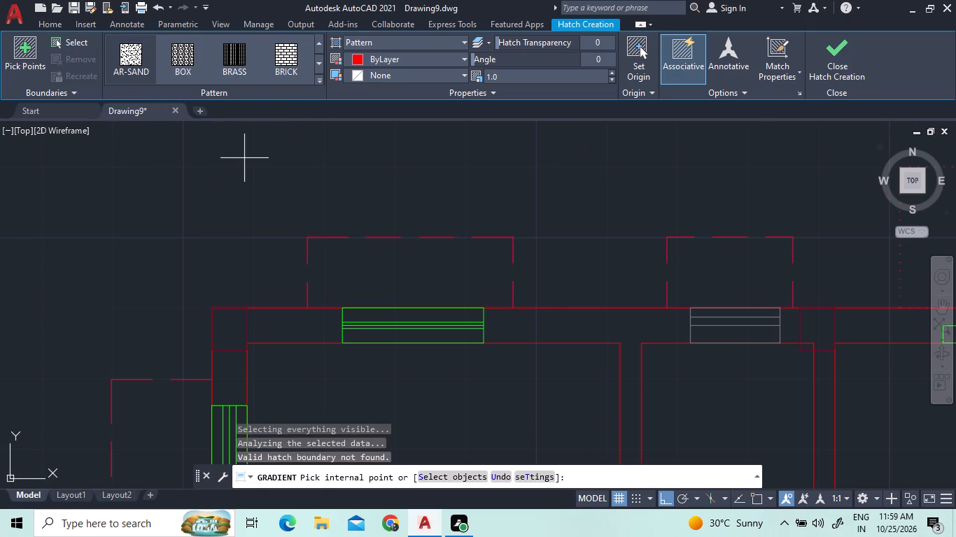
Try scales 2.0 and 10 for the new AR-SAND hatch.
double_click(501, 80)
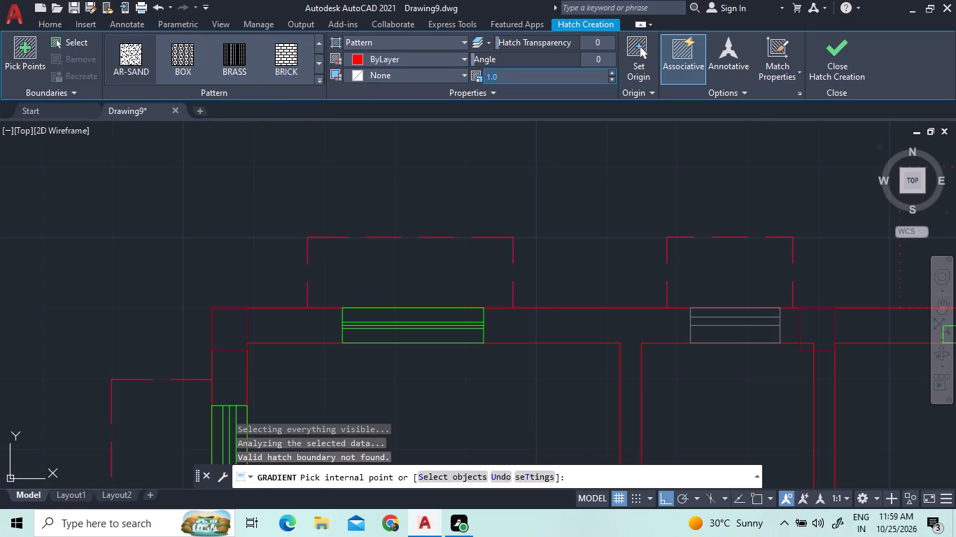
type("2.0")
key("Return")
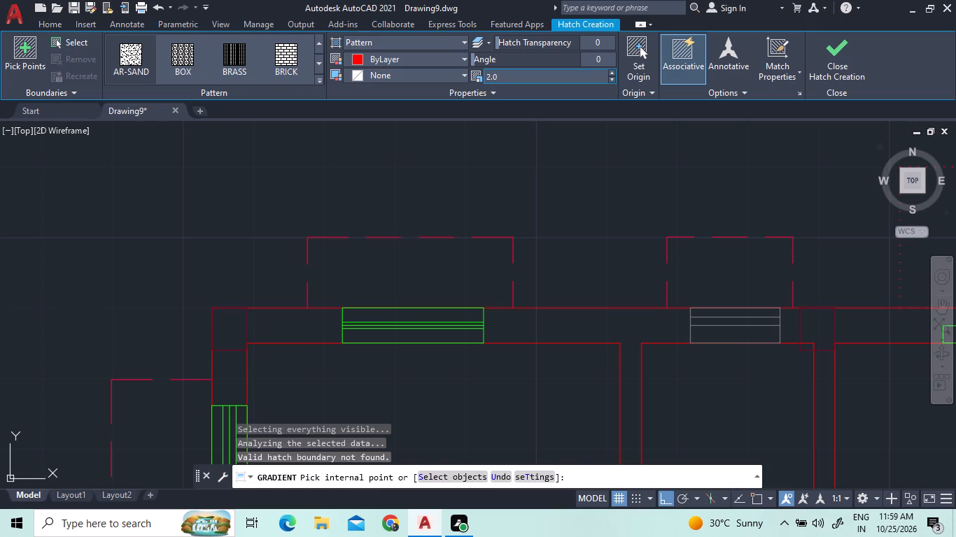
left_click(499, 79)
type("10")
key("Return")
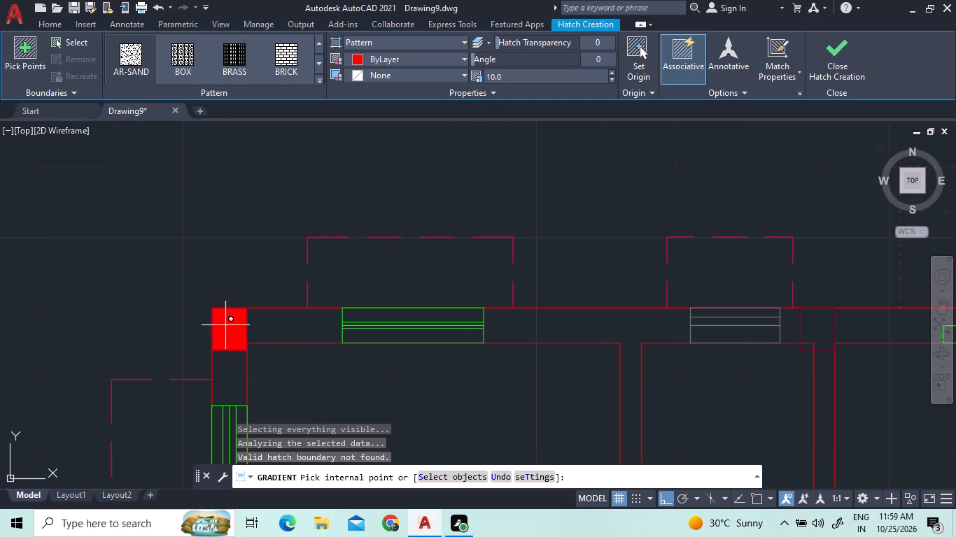
Set the hatch colour to black (0,0,0).
left_click(461, 59)
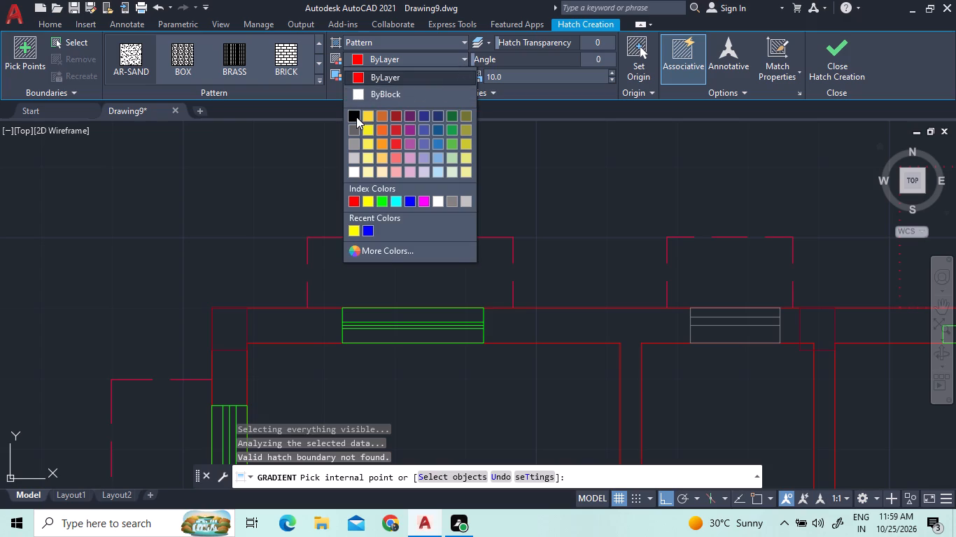
left_click(356, 117)
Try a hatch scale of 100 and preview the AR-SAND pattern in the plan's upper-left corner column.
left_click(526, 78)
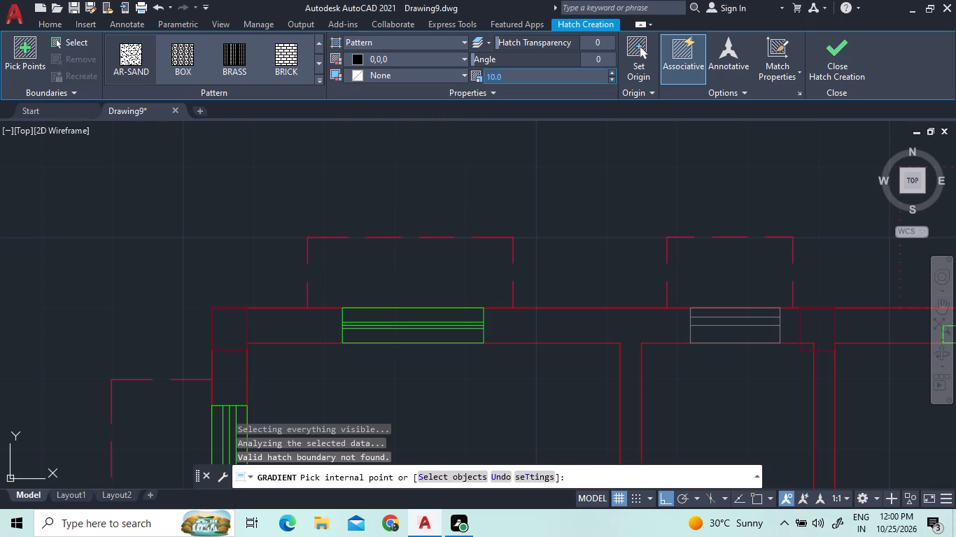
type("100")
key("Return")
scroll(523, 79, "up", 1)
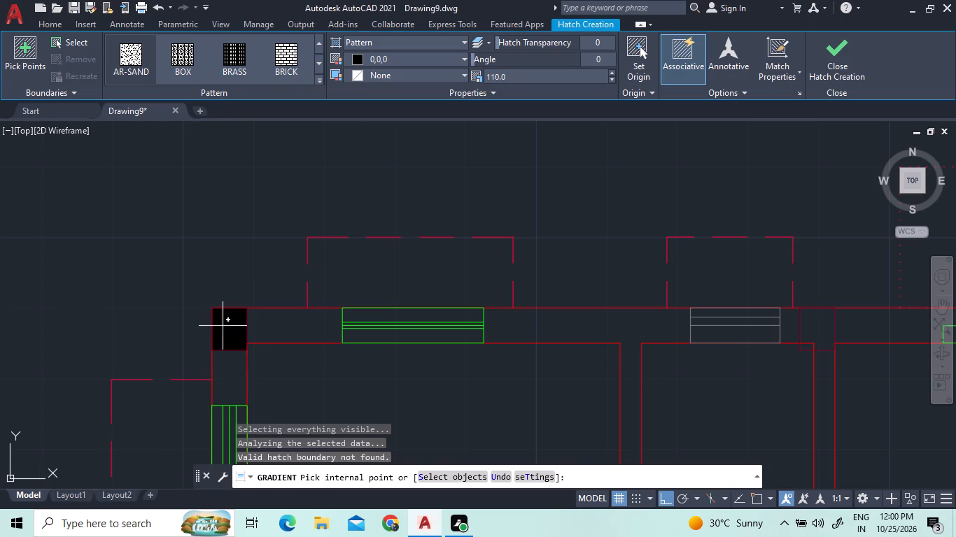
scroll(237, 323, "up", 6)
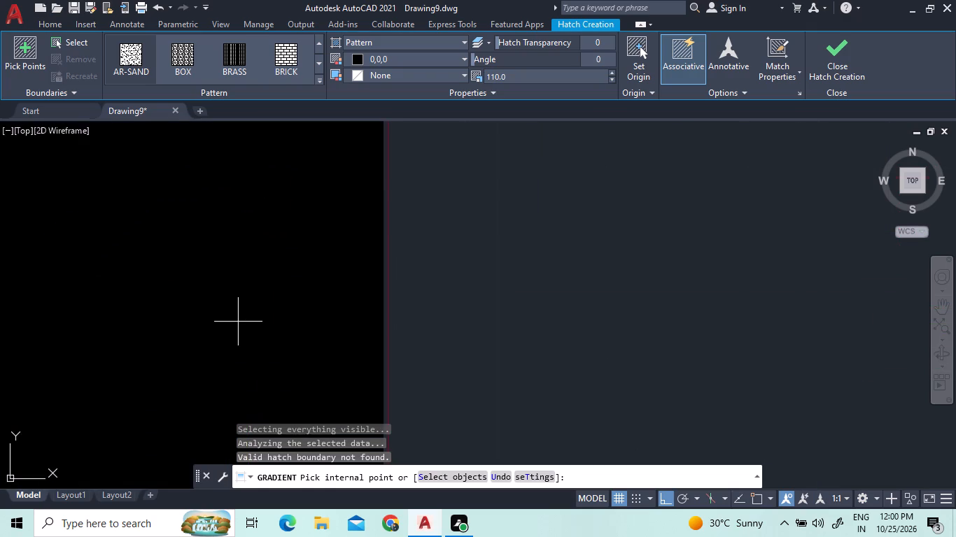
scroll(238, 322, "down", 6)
Hatch the plan's upper-left corner column with the AR-SAND pattern at scale 0.05.
left_click(560, 74)
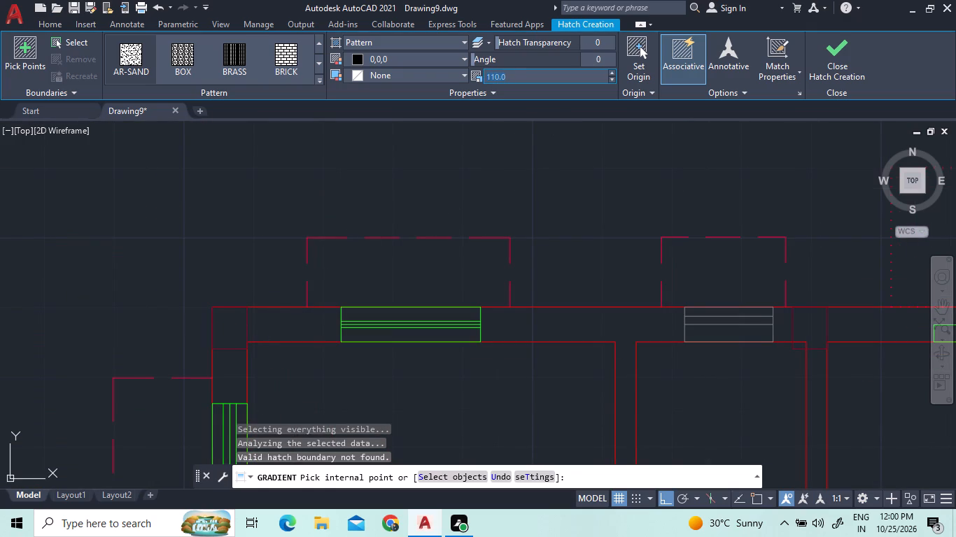
type("0.0")
key("5")
key("Return")
left_click(231, 323)
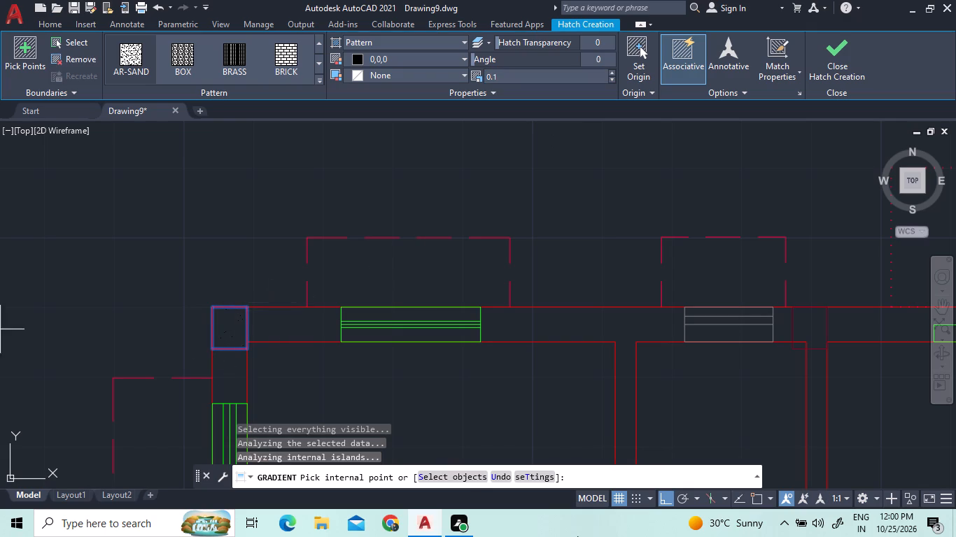
left_click(120, 52)
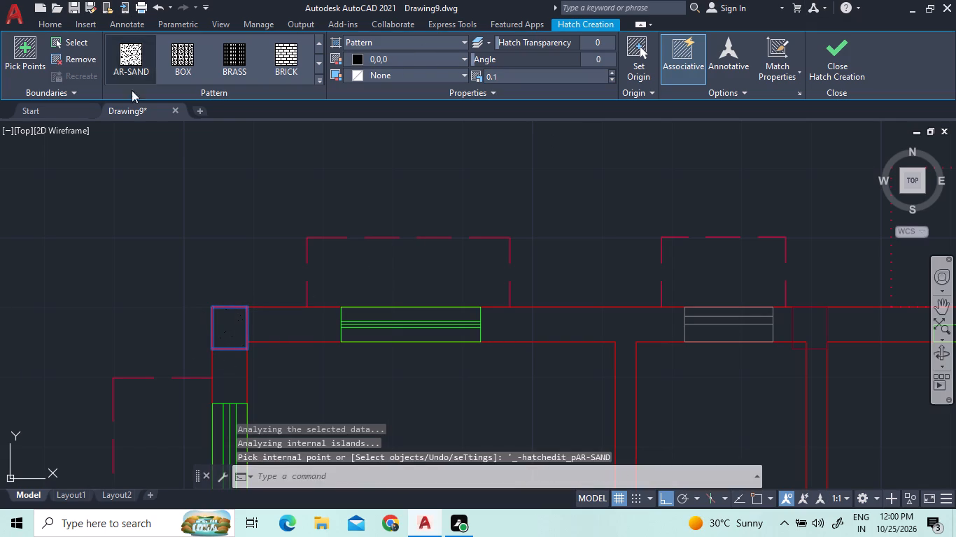
left_click(232, 324)
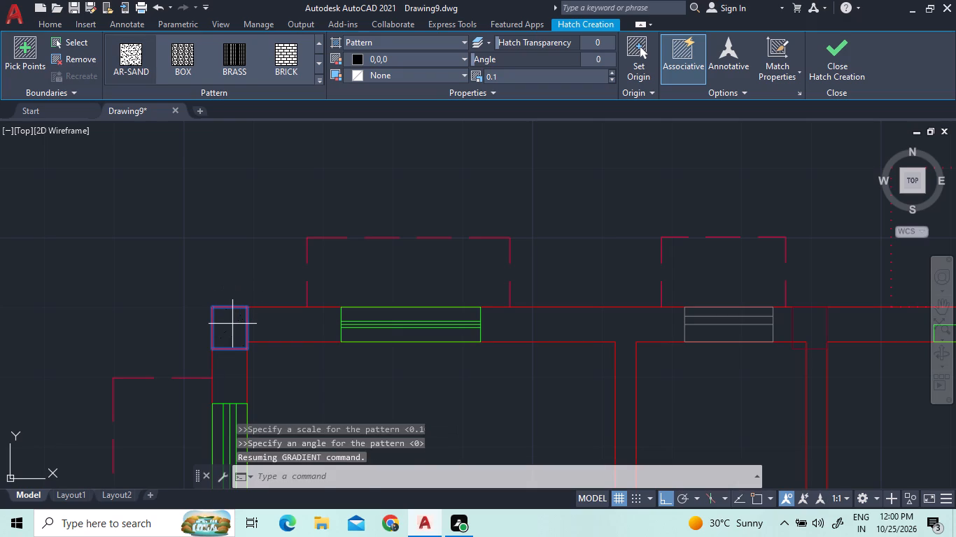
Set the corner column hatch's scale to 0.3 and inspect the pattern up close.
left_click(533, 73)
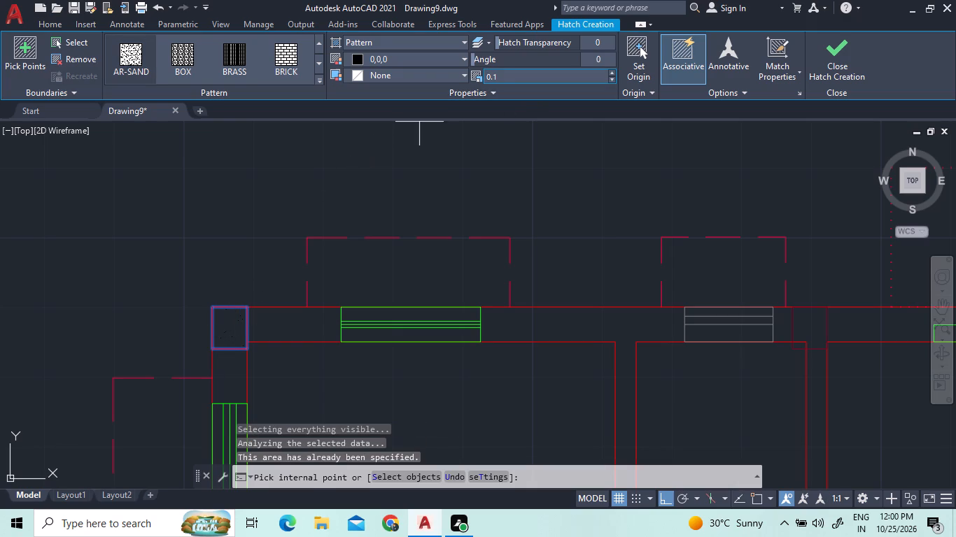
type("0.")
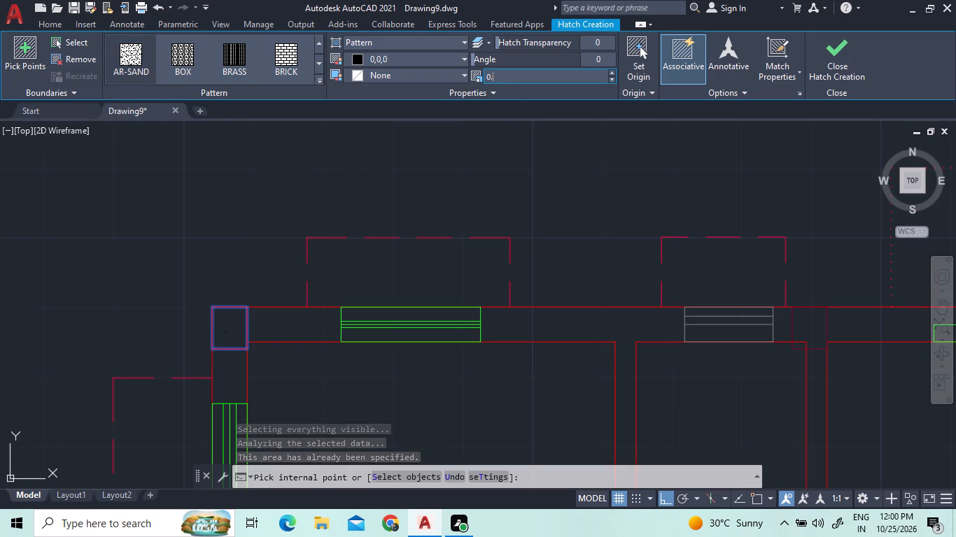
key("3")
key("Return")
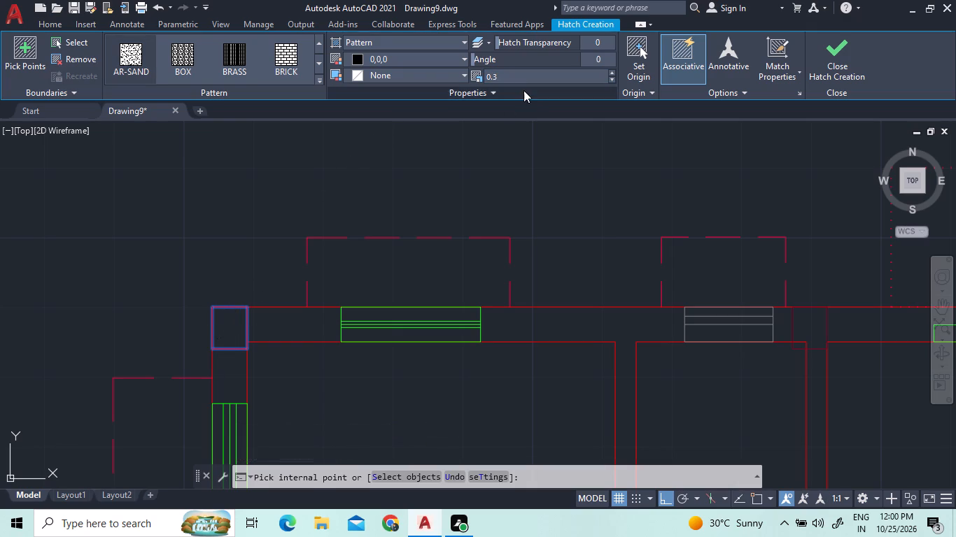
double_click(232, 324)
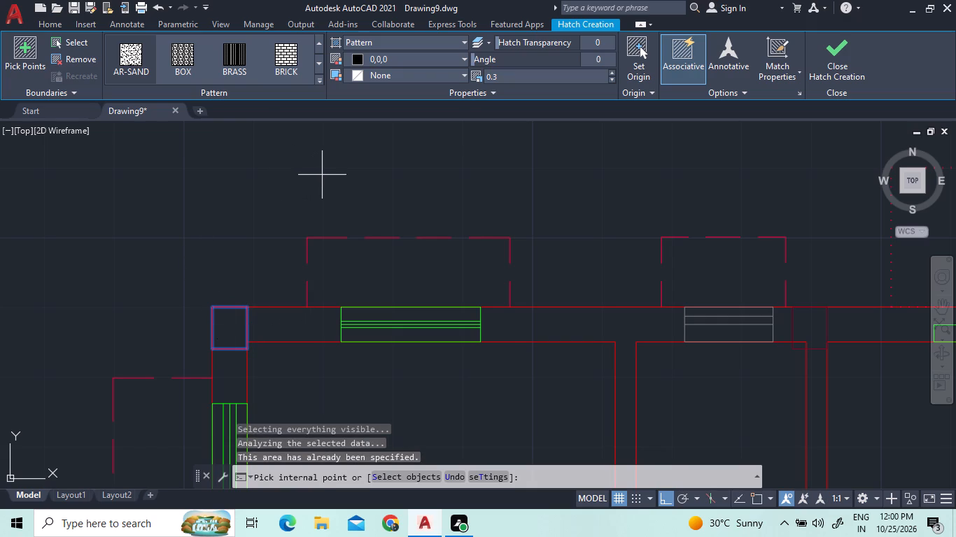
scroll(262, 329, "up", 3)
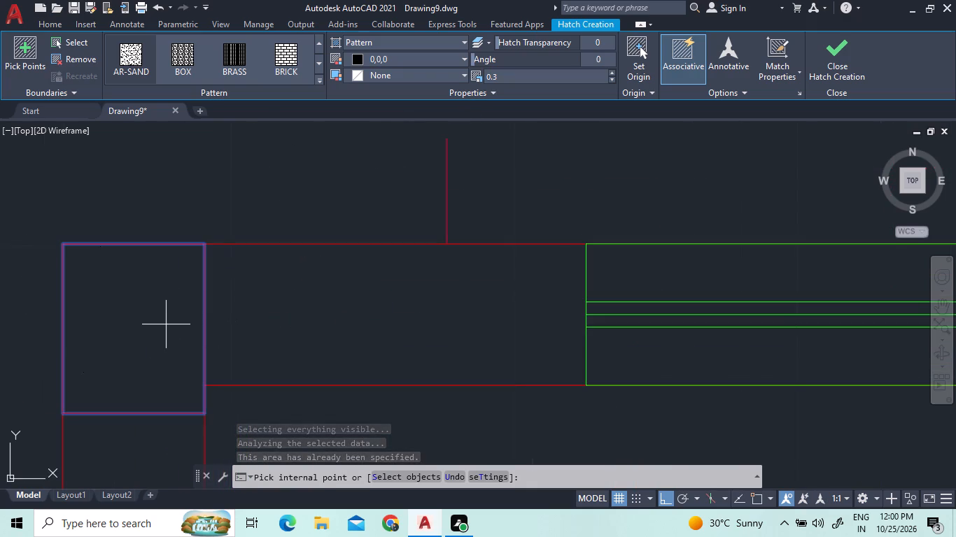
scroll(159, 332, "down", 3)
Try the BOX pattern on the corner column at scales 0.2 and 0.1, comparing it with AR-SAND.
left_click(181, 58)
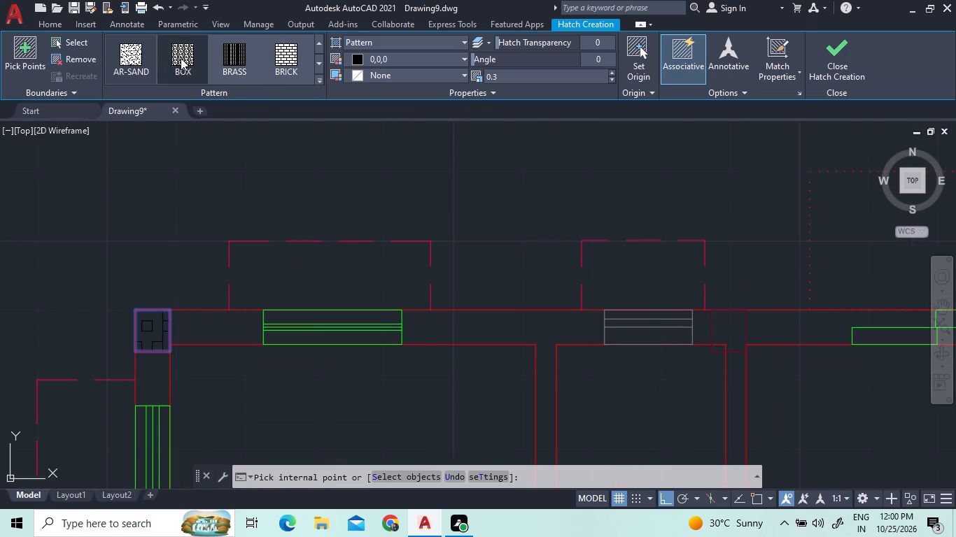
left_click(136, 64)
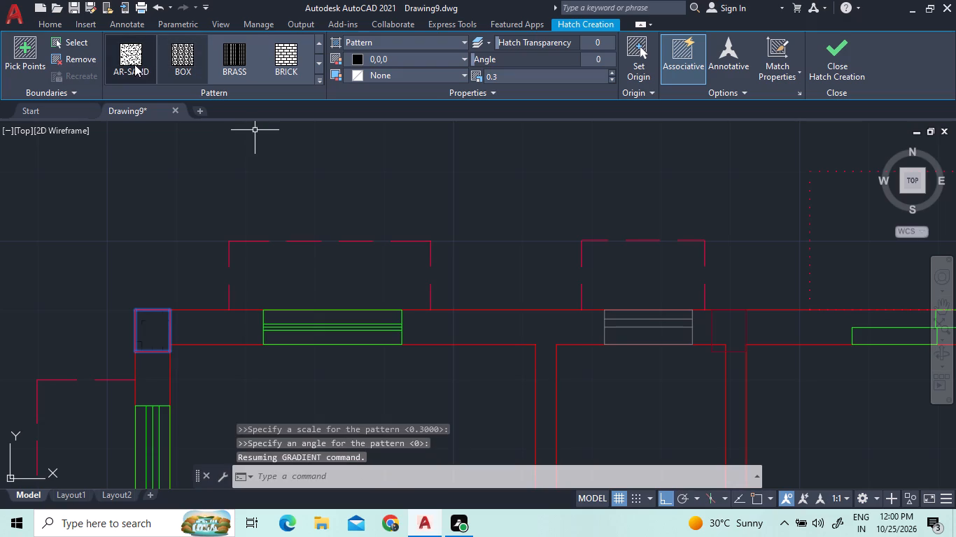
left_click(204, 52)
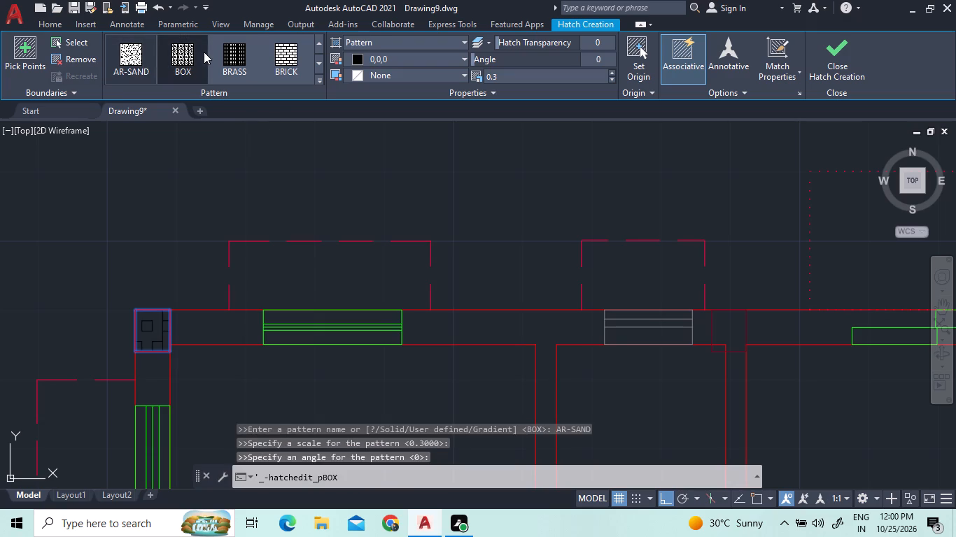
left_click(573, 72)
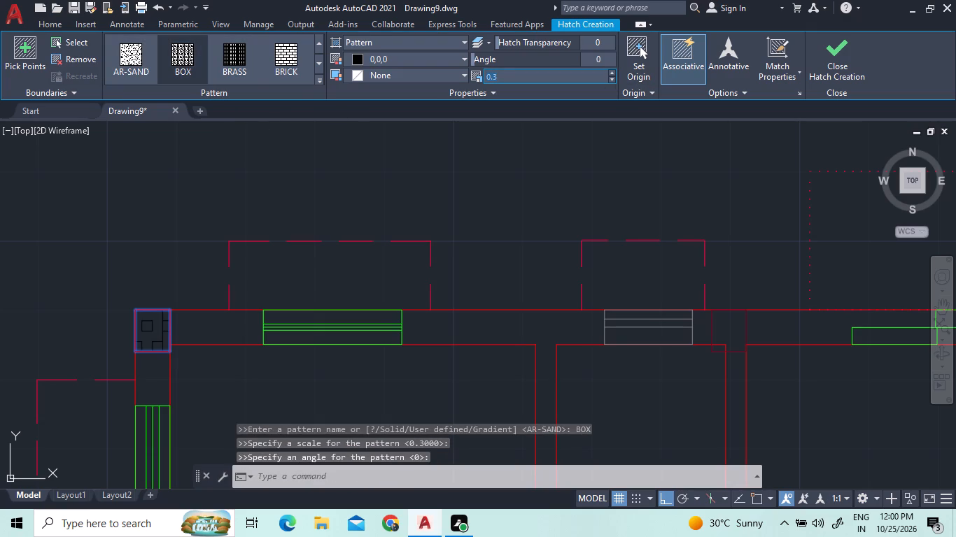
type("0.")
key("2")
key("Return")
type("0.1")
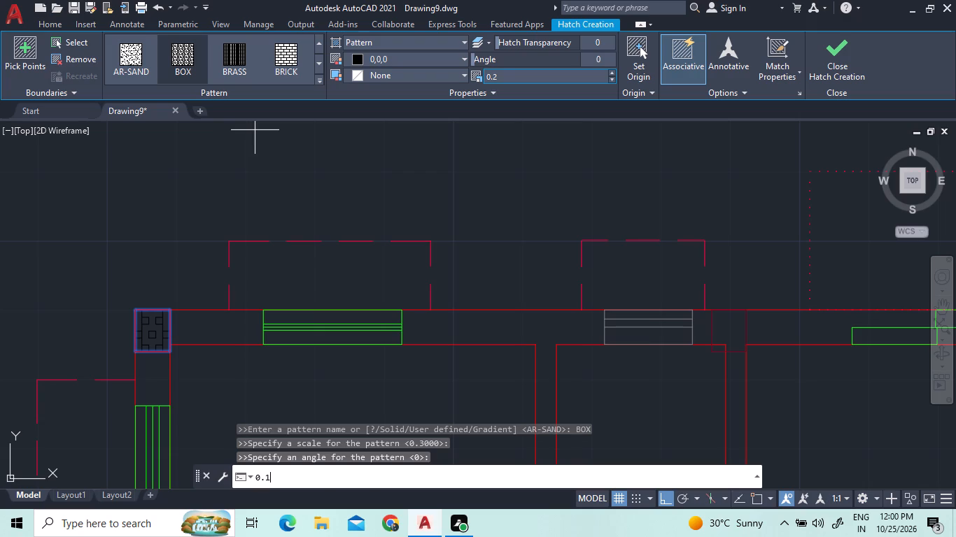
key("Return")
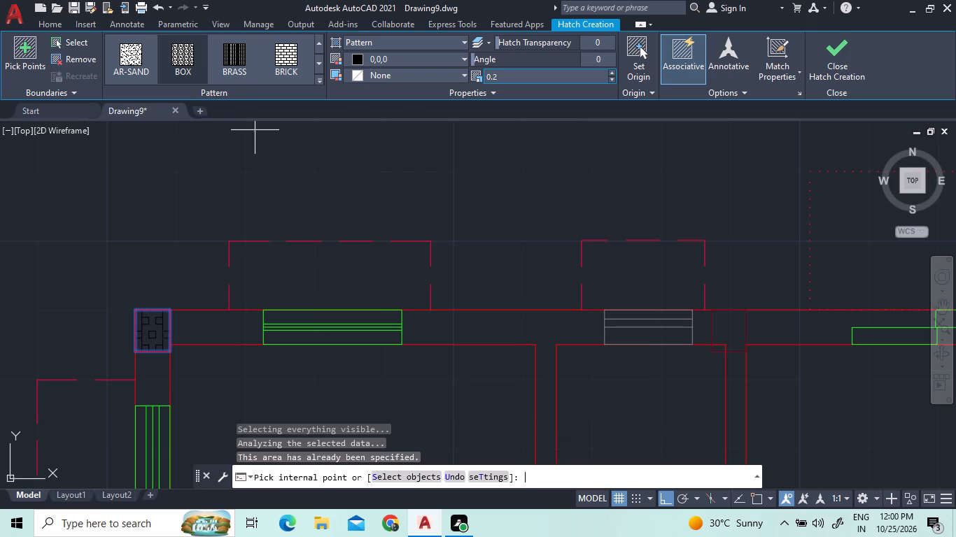
Switch the corner column's hatch back to the AR-SAND pattern.
left_click(139, 55)
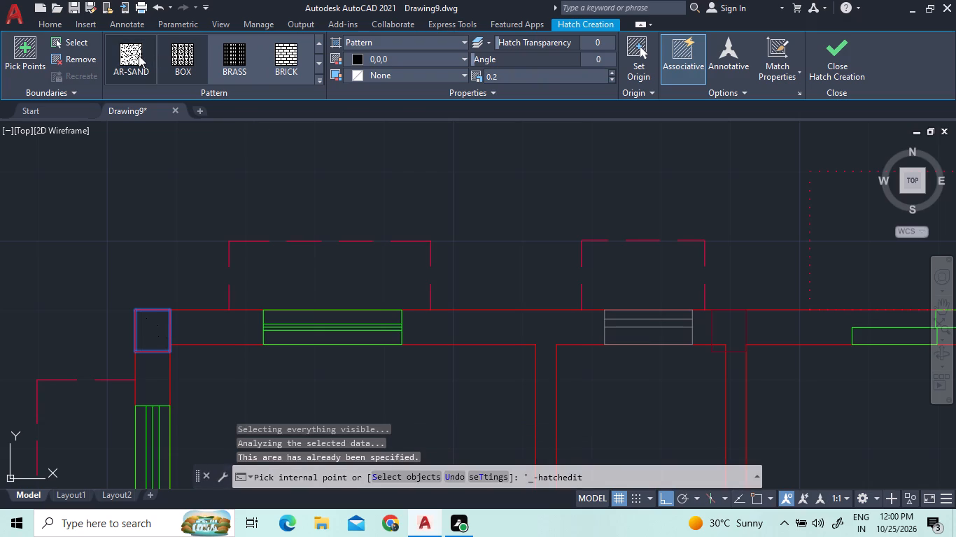
left_click(139, 55)
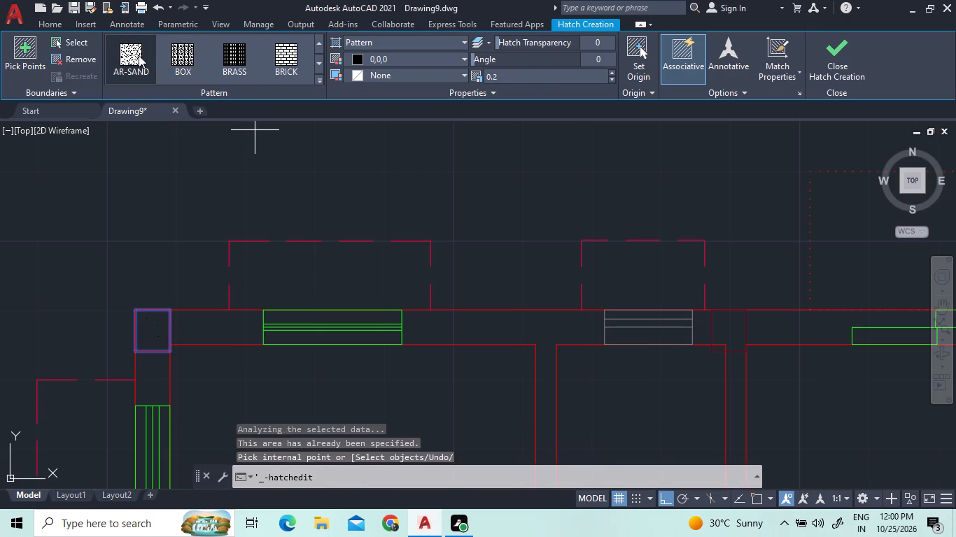
left_click(139, 55)
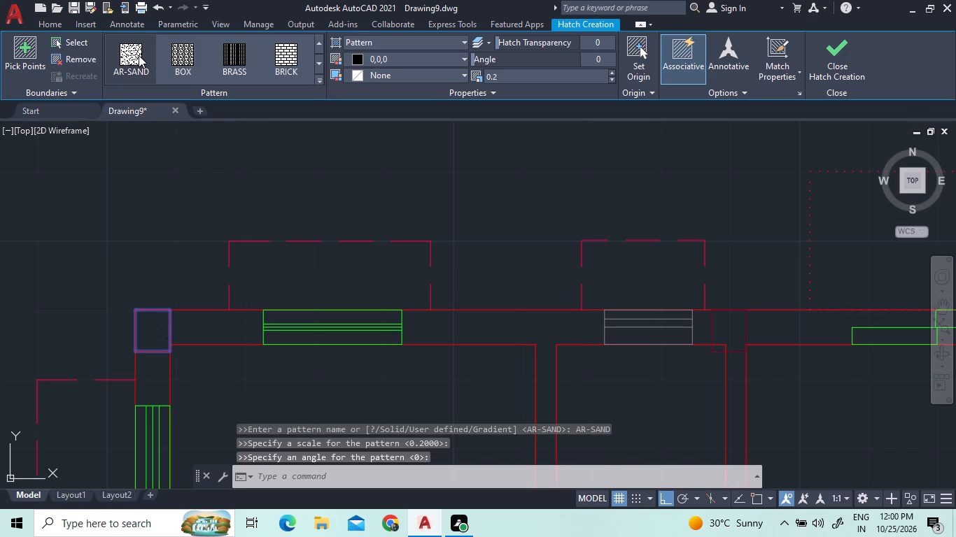
left_click(139, 55)
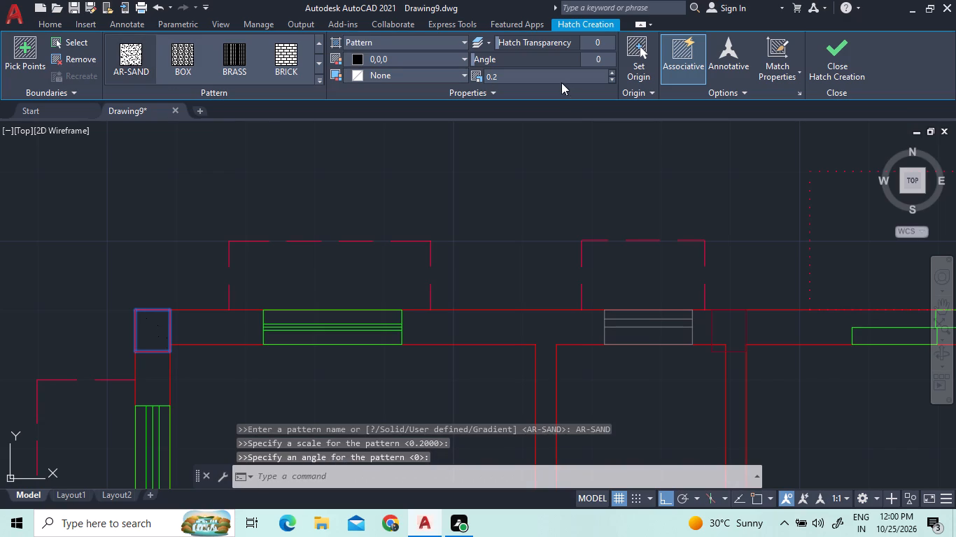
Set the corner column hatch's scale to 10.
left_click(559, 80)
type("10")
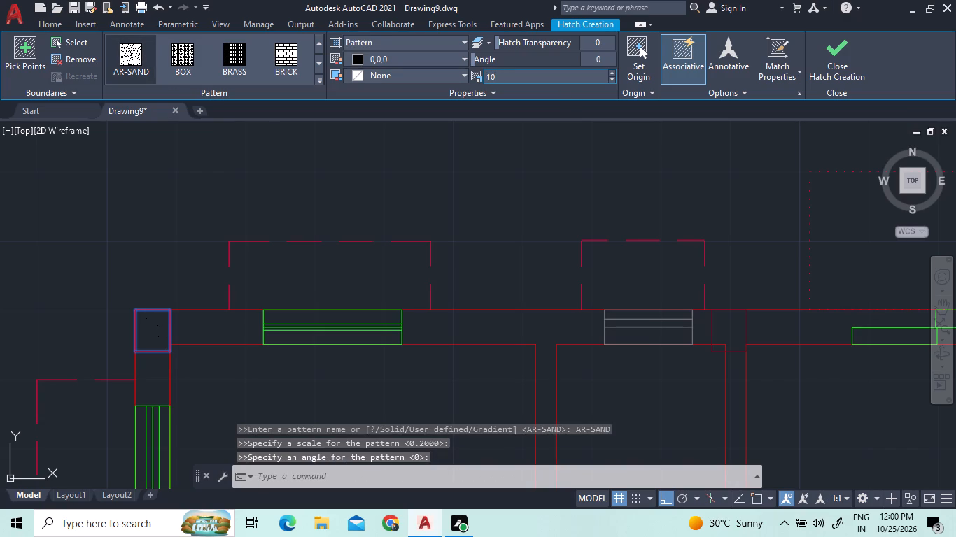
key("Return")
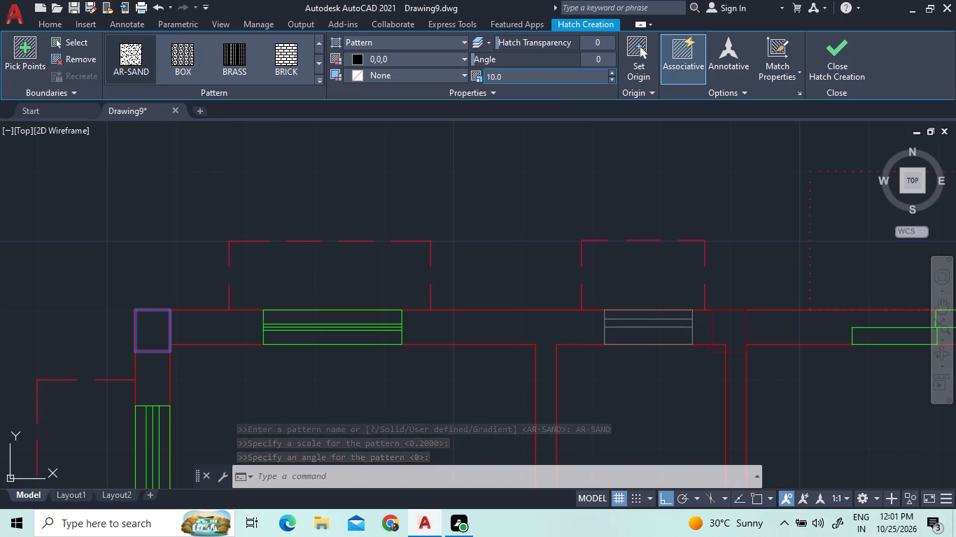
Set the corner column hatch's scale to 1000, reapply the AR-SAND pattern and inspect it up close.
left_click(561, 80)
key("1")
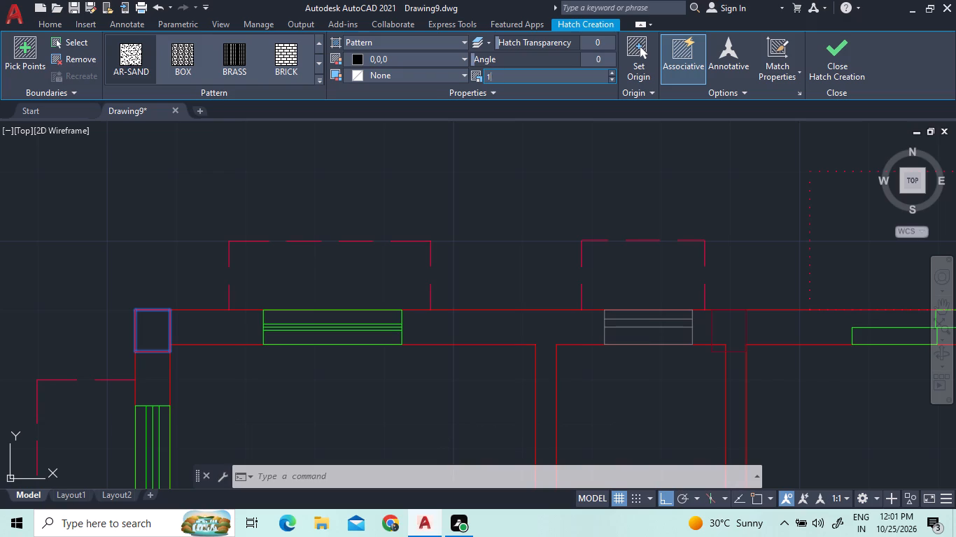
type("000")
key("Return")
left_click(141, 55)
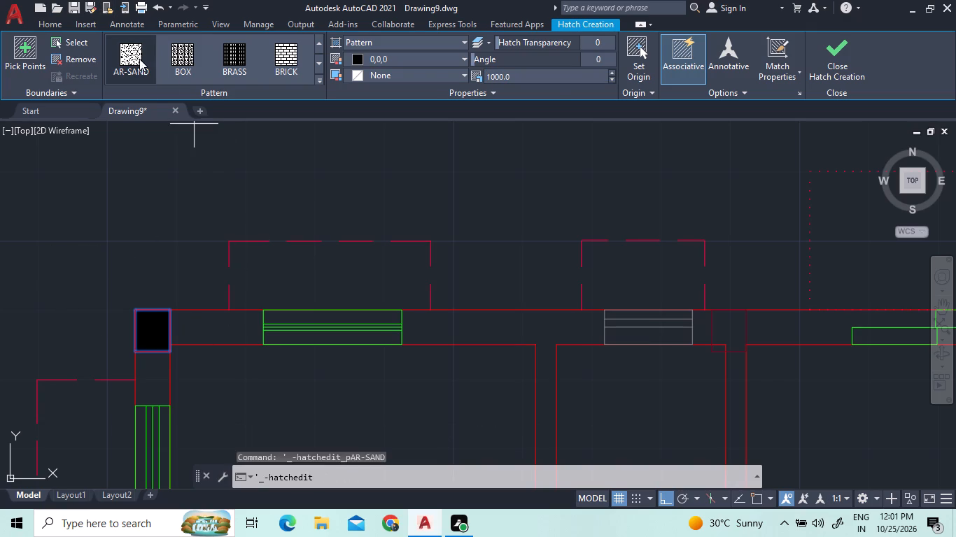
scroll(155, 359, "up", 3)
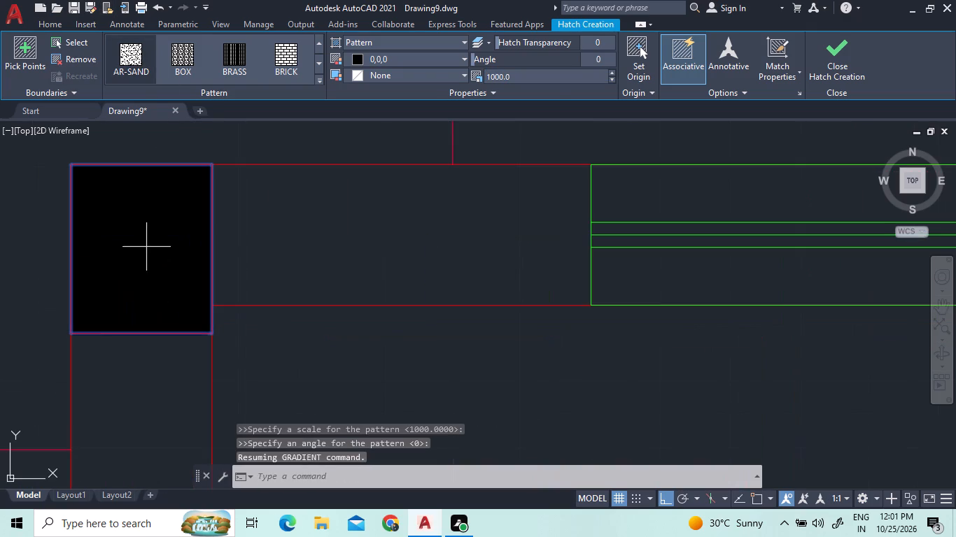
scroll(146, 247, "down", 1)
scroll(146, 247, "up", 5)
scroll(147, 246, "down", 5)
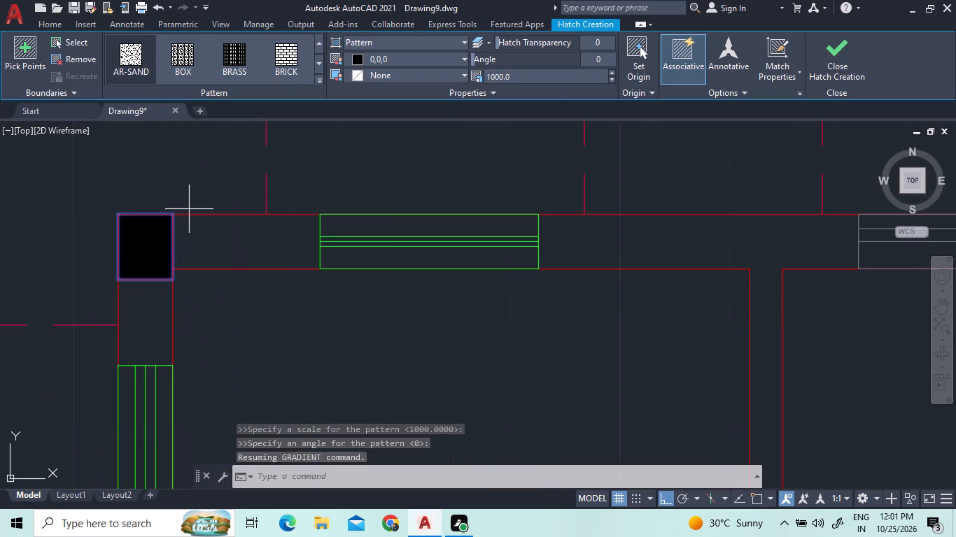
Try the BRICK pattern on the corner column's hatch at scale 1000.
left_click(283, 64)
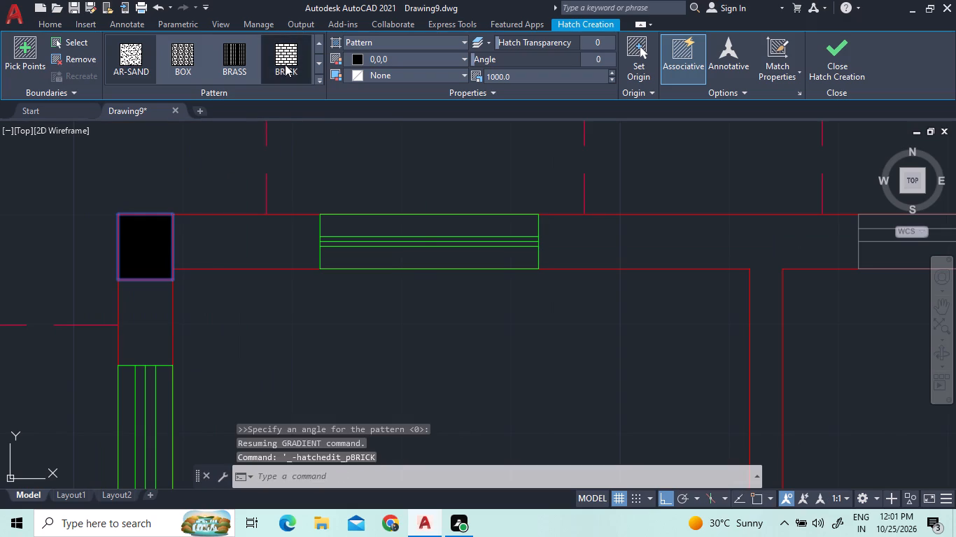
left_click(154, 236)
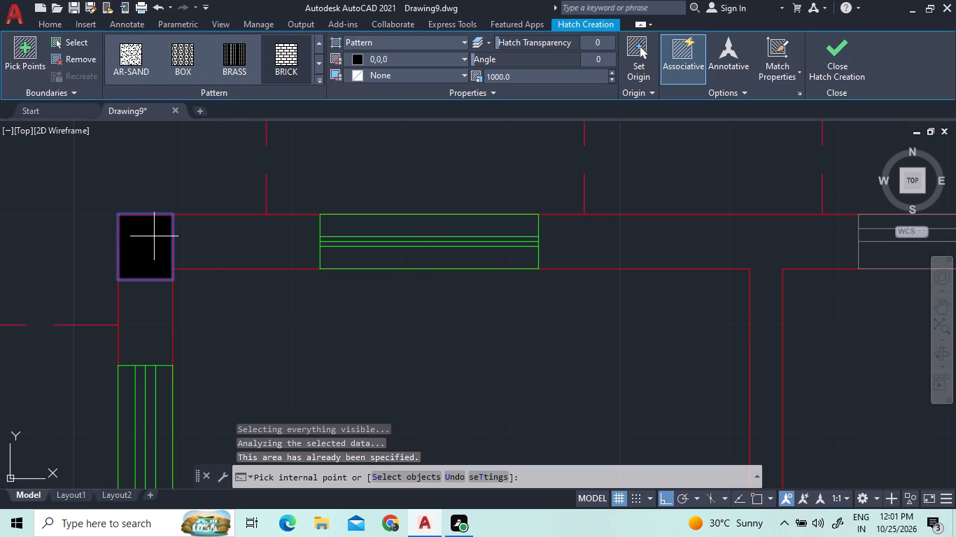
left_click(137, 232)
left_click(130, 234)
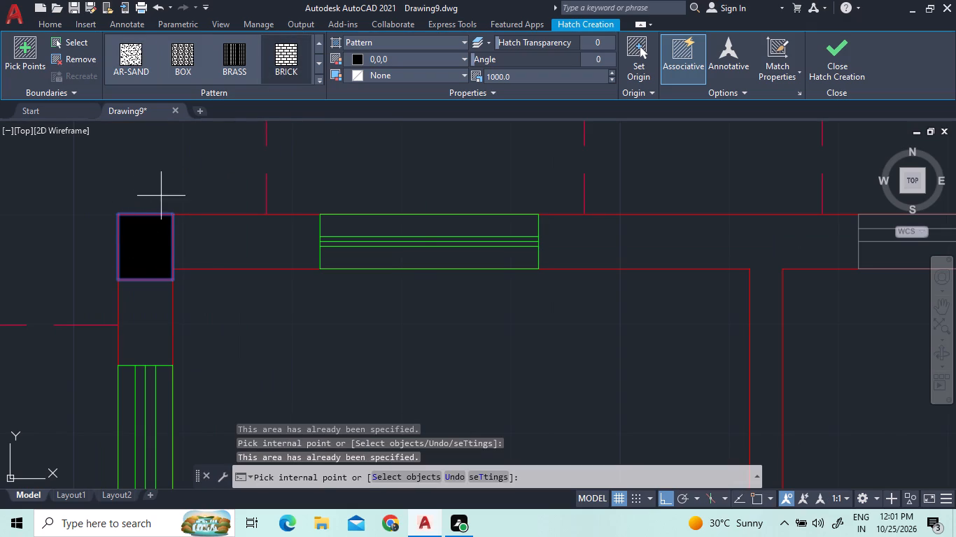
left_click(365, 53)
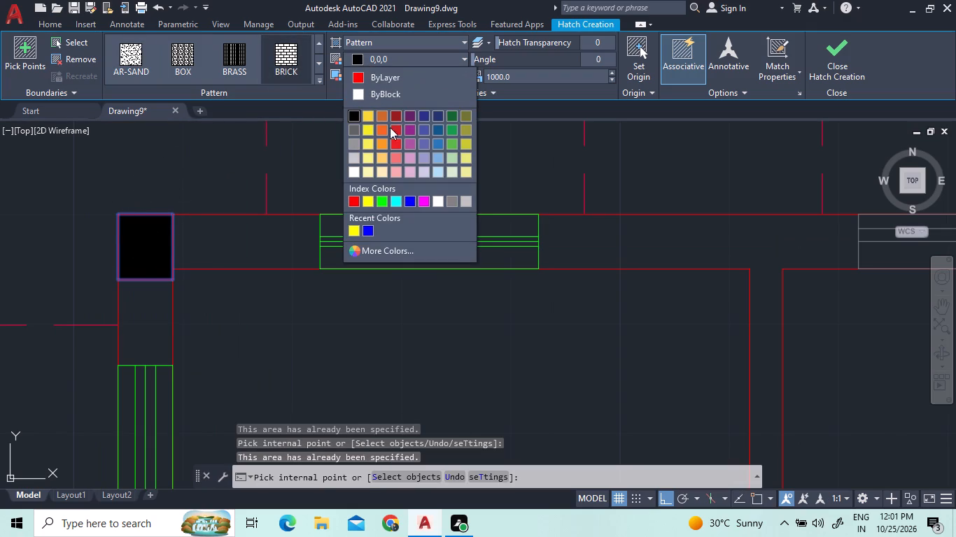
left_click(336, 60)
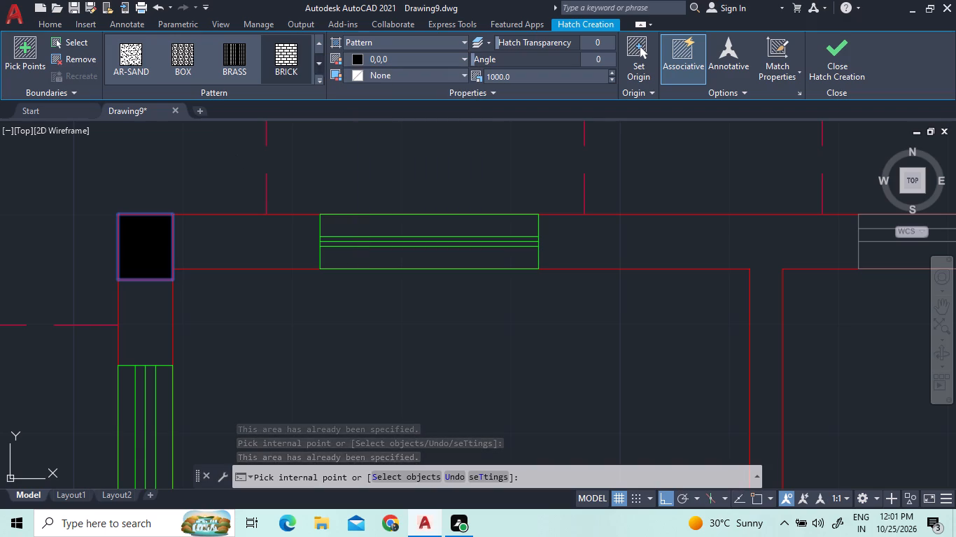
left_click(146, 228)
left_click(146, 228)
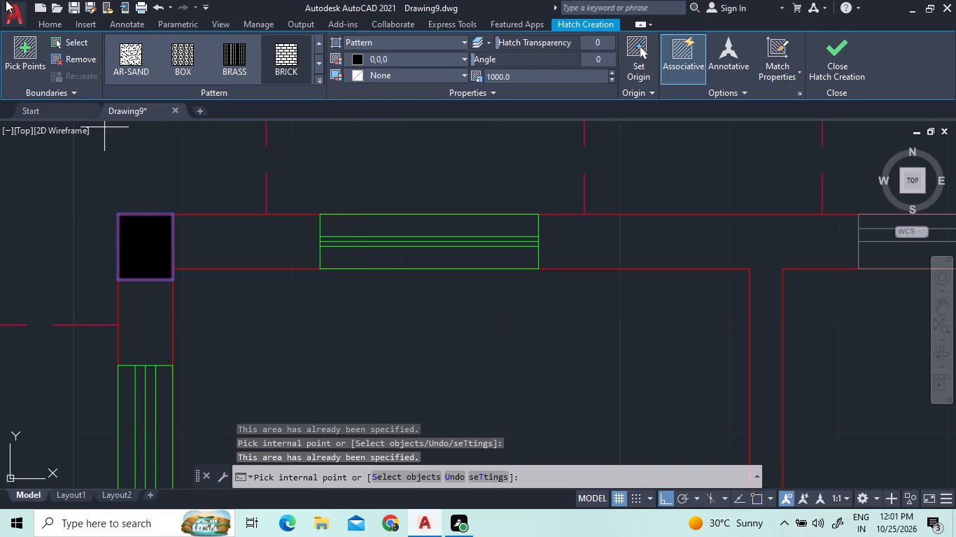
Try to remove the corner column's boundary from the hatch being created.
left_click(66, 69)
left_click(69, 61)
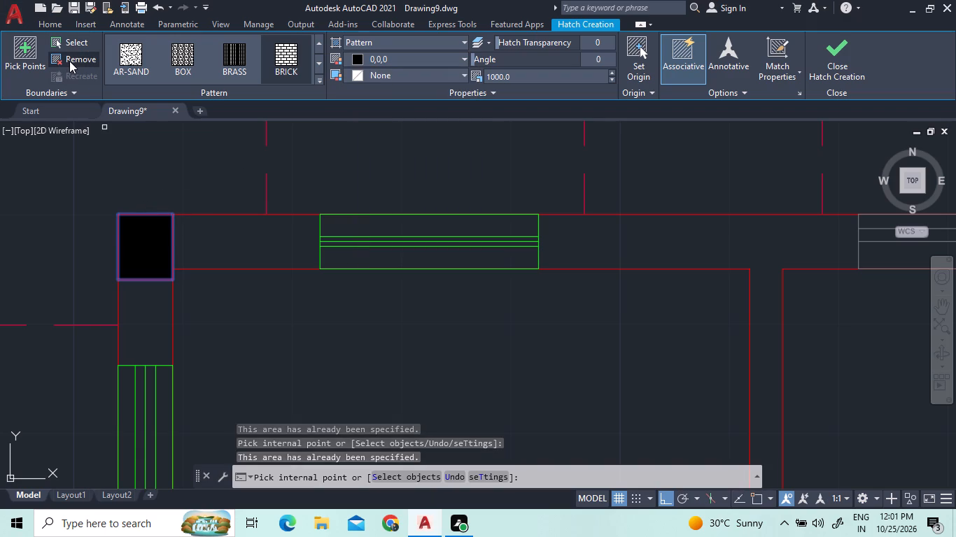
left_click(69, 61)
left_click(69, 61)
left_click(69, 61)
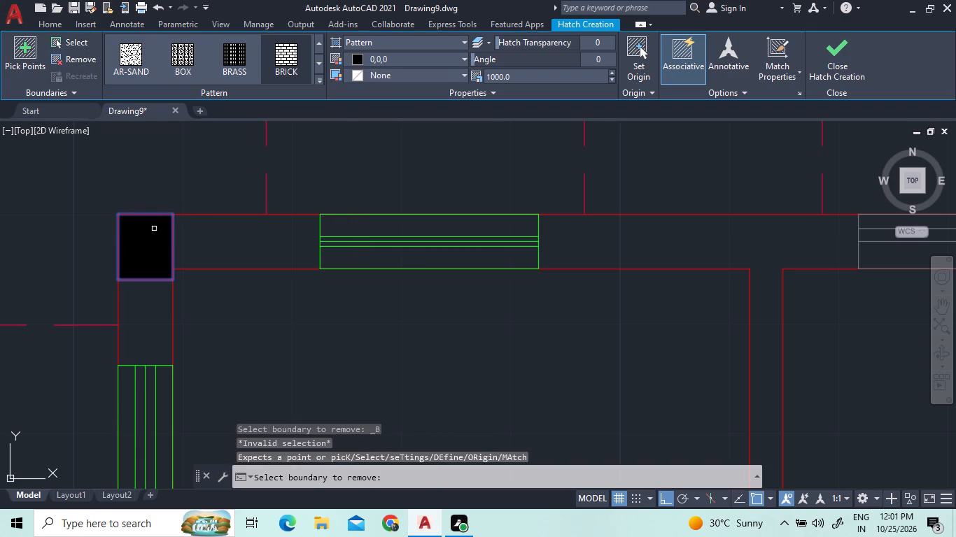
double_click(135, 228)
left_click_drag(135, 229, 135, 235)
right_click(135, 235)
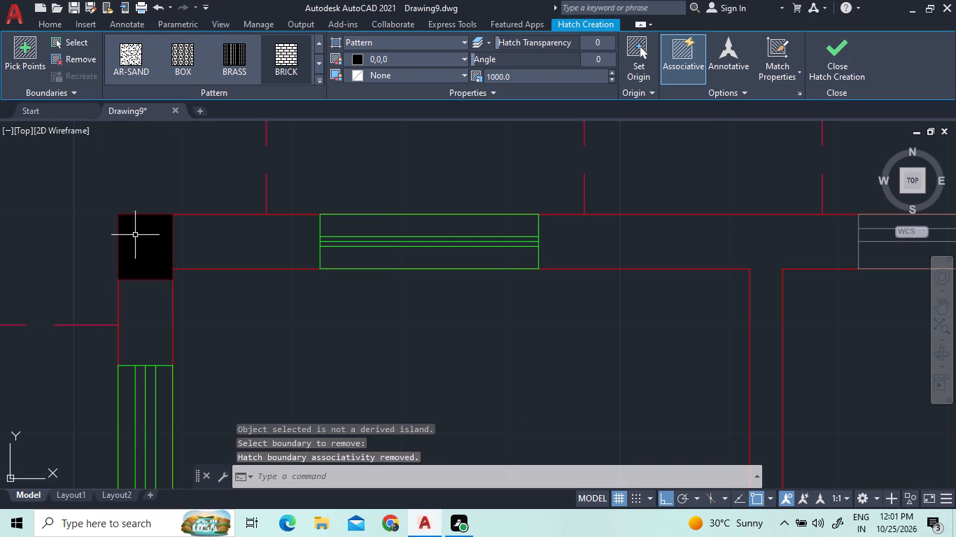
Erase the hatch in the corner column.
left_click(147, 236)
right_click(157, 238)
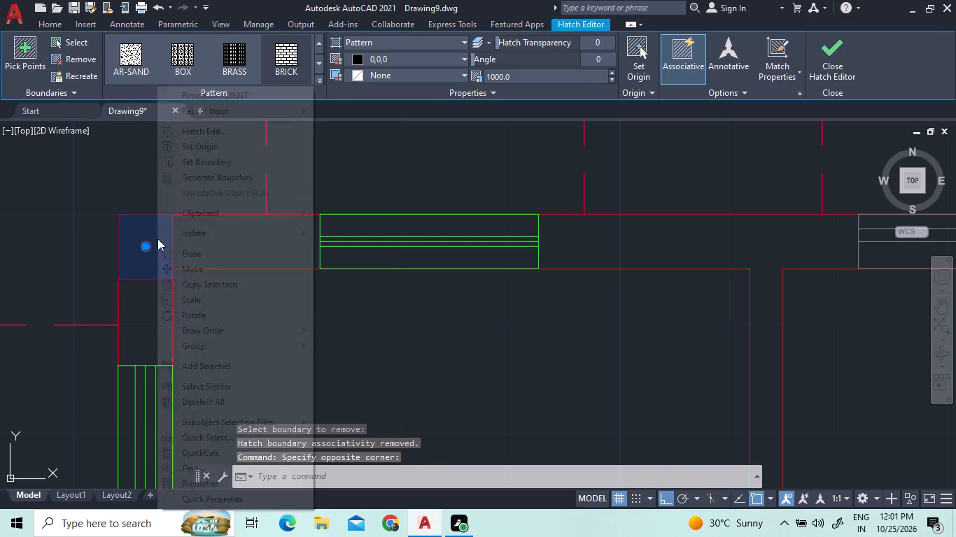
left_click(211, 252)
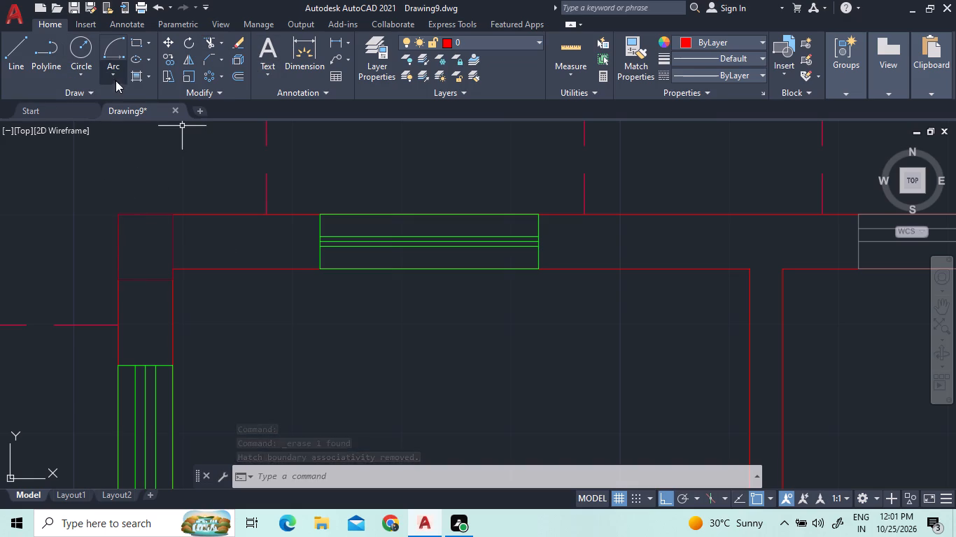
Start a new hatch of type Pattern, choose the CORK pattern and apply it to the empty corner column.
left_click(138, 76)
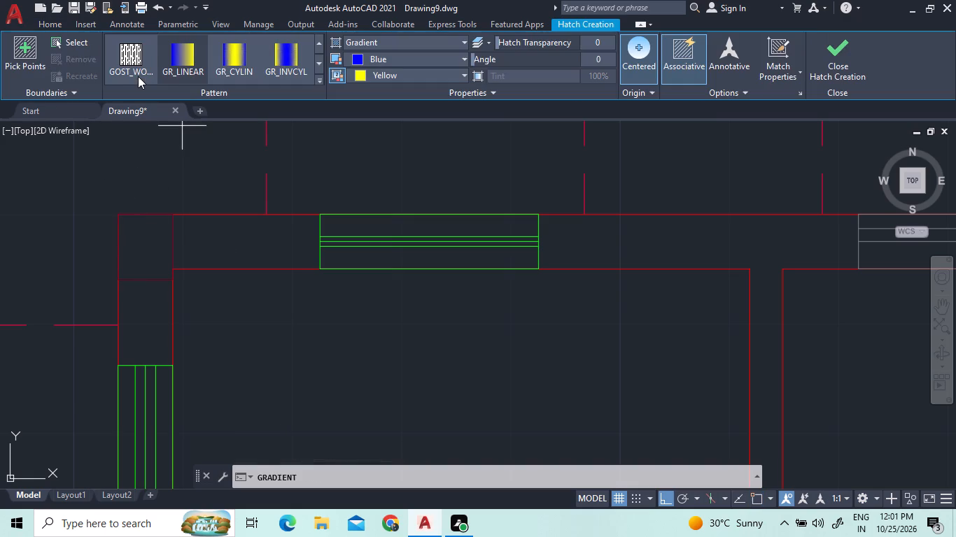
left_click(402, 43)
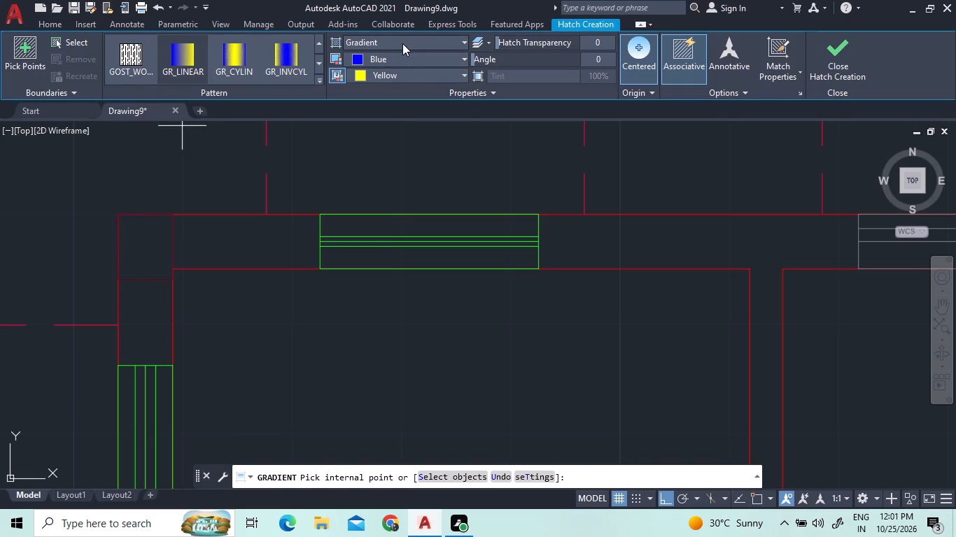
left_click(405, 87)
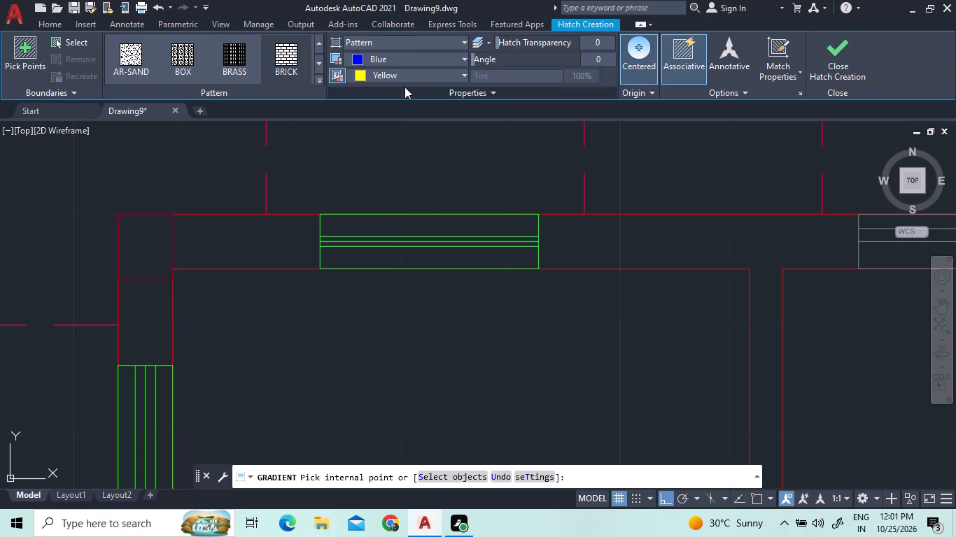
left_click(234, 65)
left_click(174, 66)
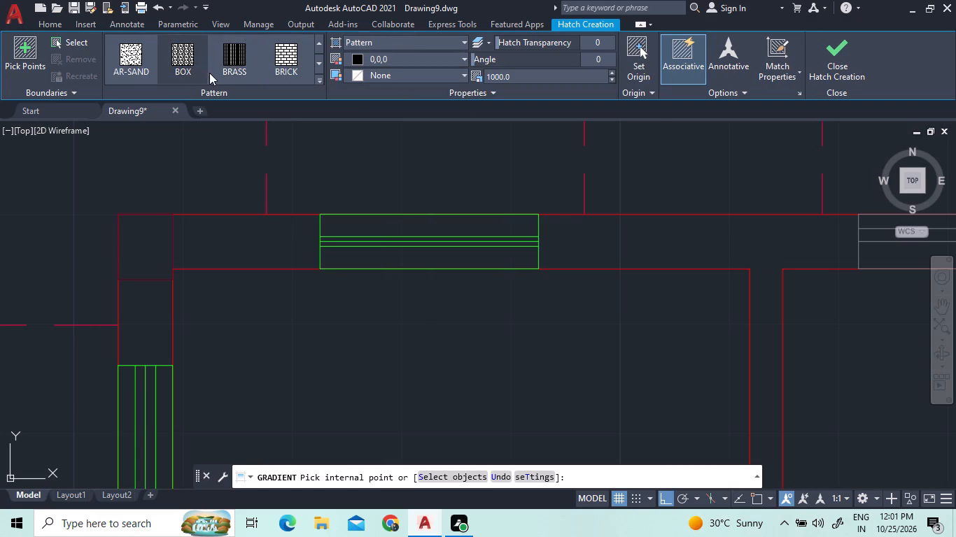
scroll(210, 73, "up", 3)
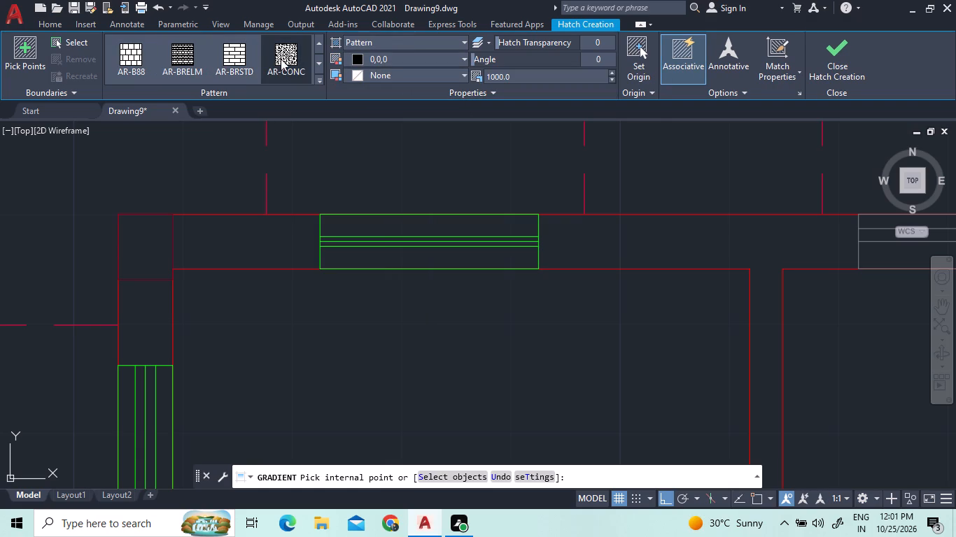
scroll(199, 66, "down", 2)
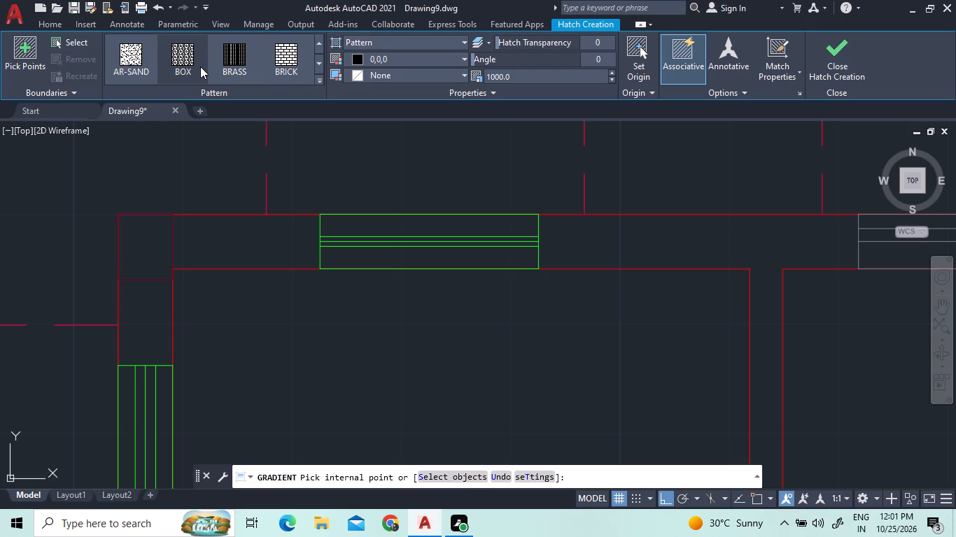
scroll(202, 66, "down", 1)
left_click(227, 57)
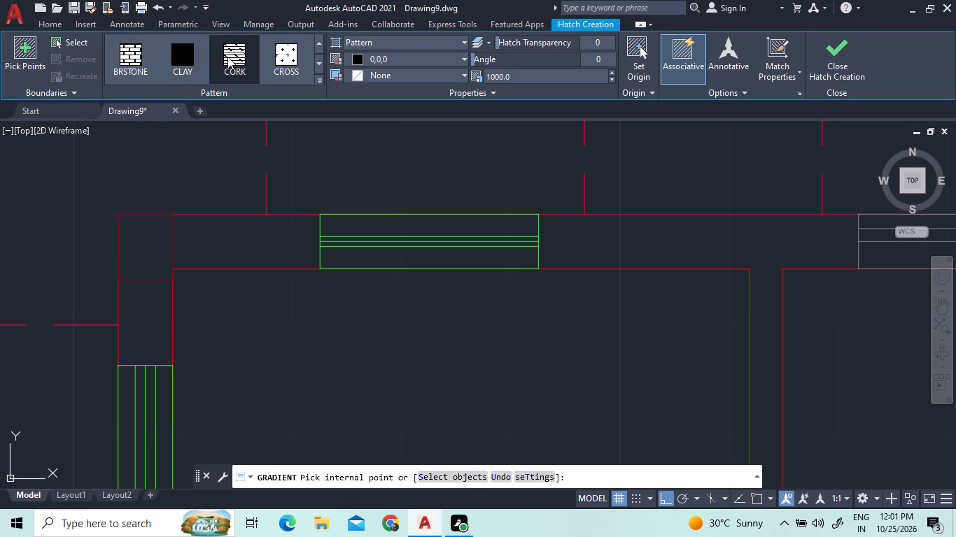
left_click(149, 225)
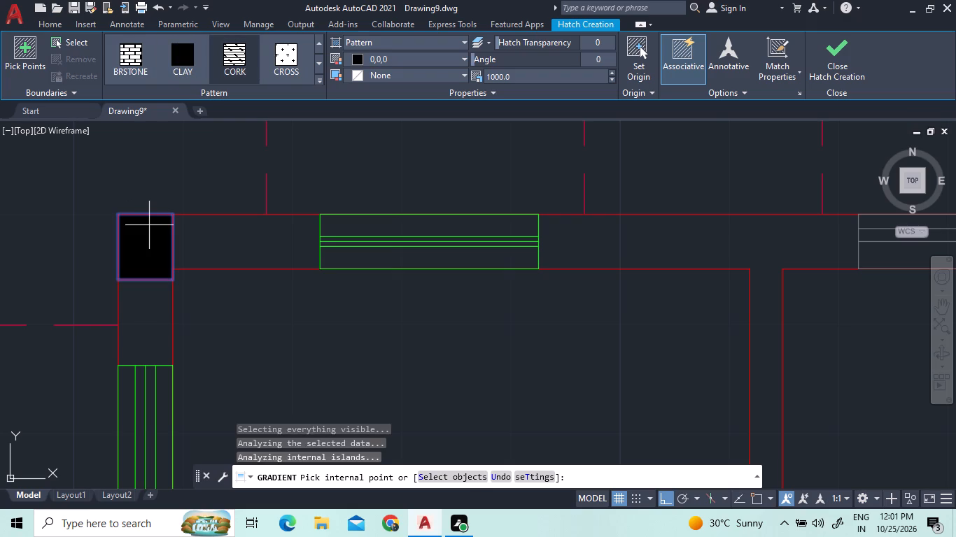
double_click(249, 55)
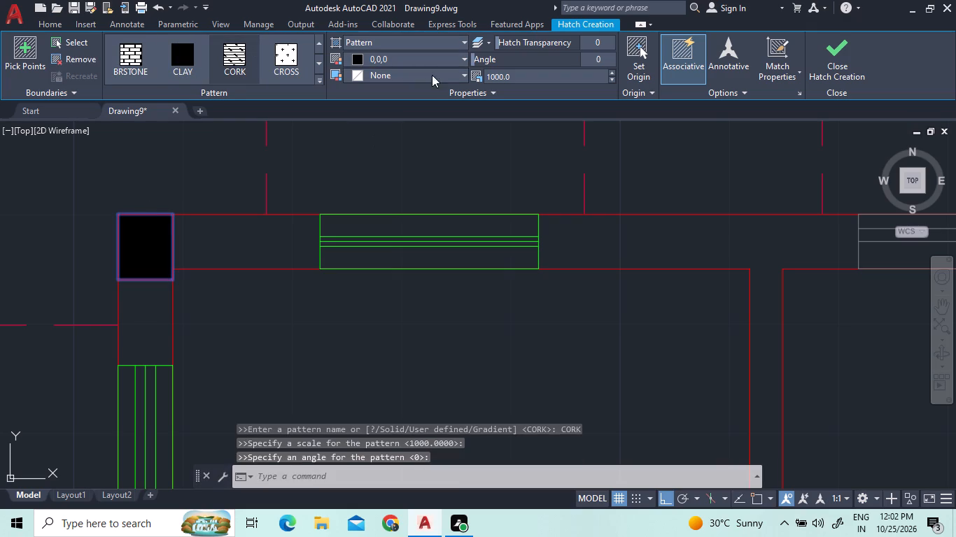
Set the CORK hatch's scale to 10.
left_click(537, 77)
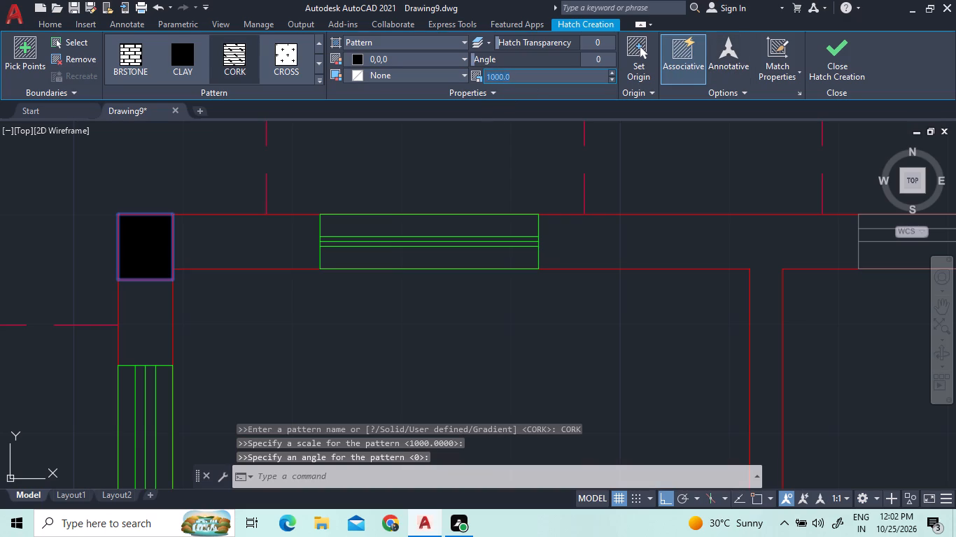
key("1")
key("0")
key("Return")
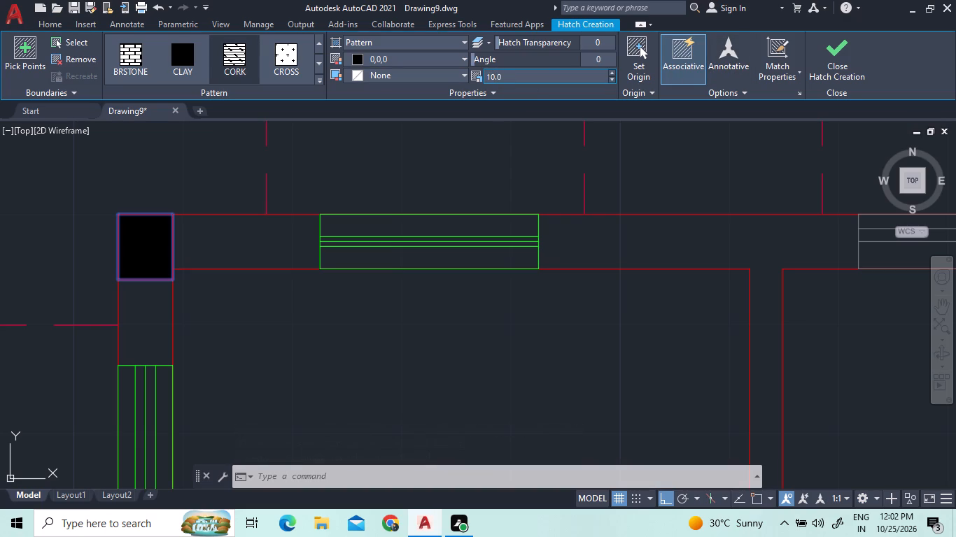
Add the intermediate column and the opposite corner column along the upper wall to the CORK hatch, and finish the hatch.
scroll(248, 278, "down", 3)
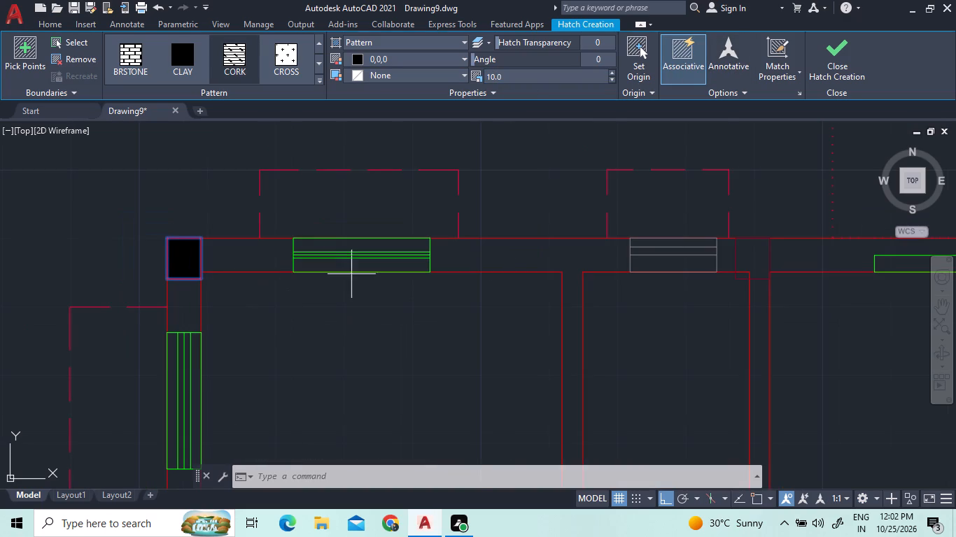
scroll(607, 277, "down", 2)
left_click(702, 260)
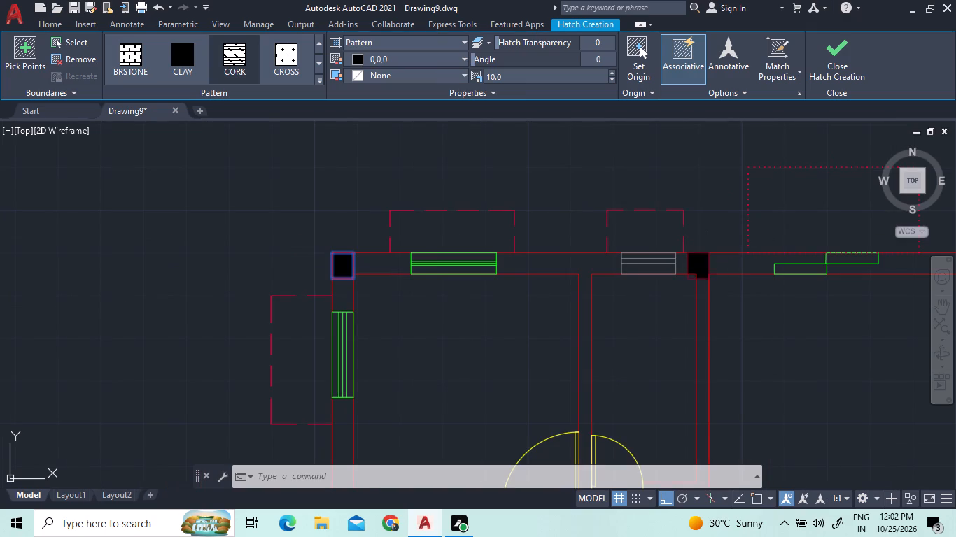
scroll(736, 294, "down", 3)
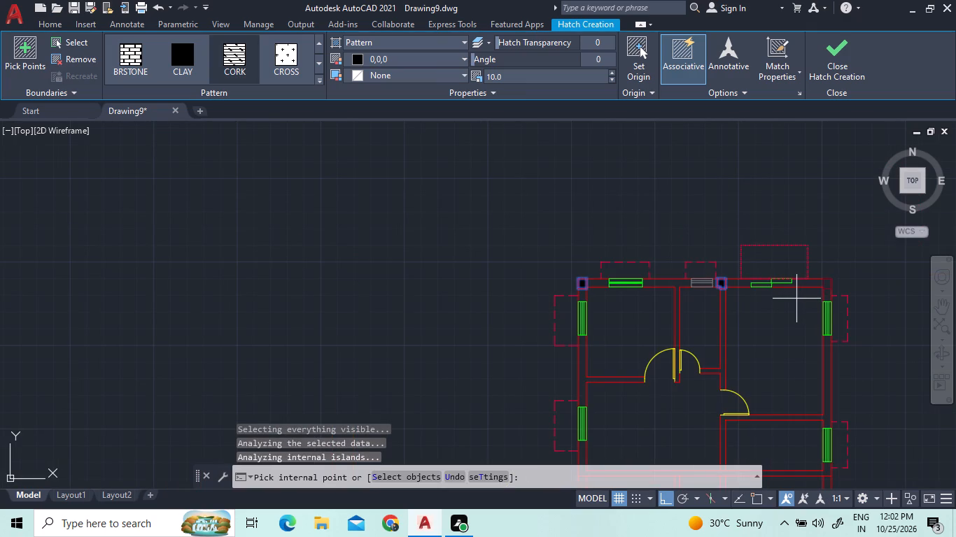
scroll(849, 264, "up", 3)
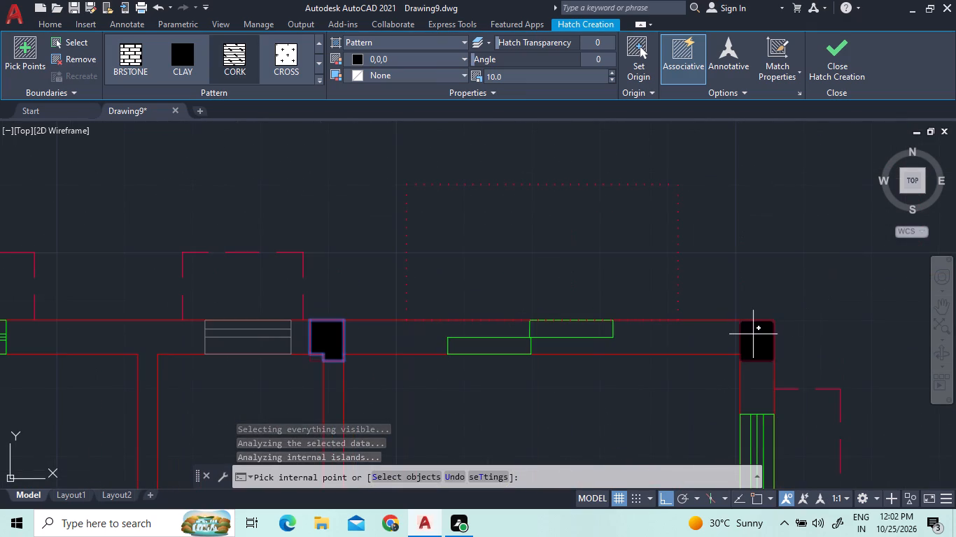
left_click(753, 335)
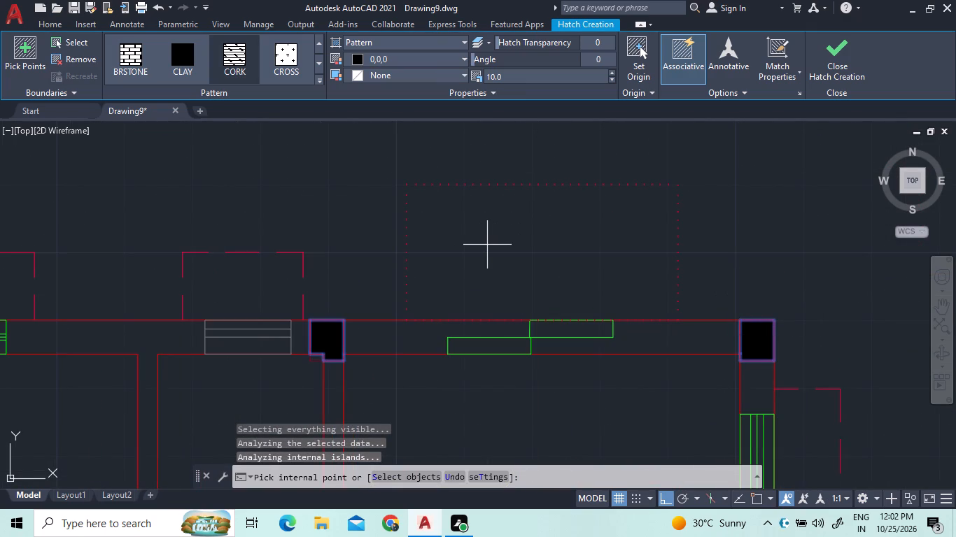
scroll(486, 243, "down", 2)
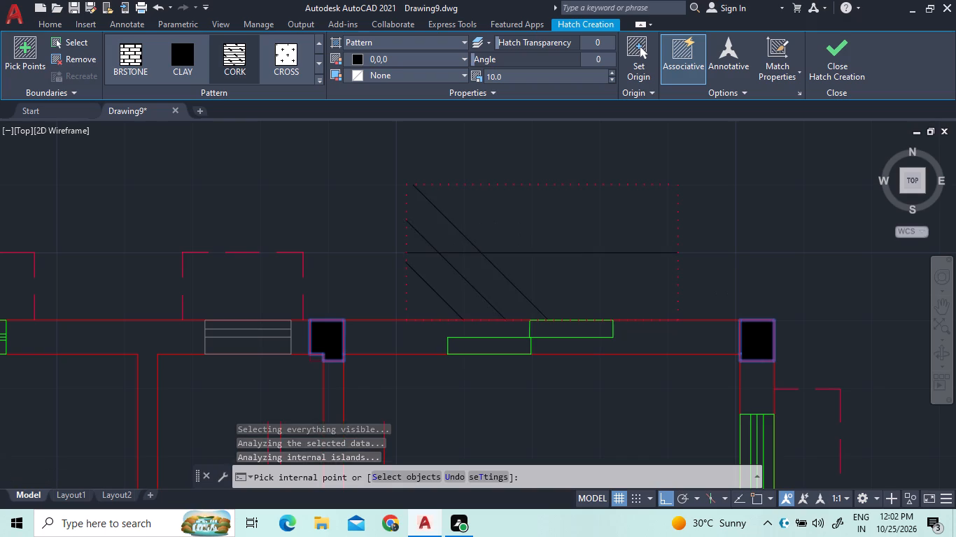
scroll(486, 243, "down", 2)
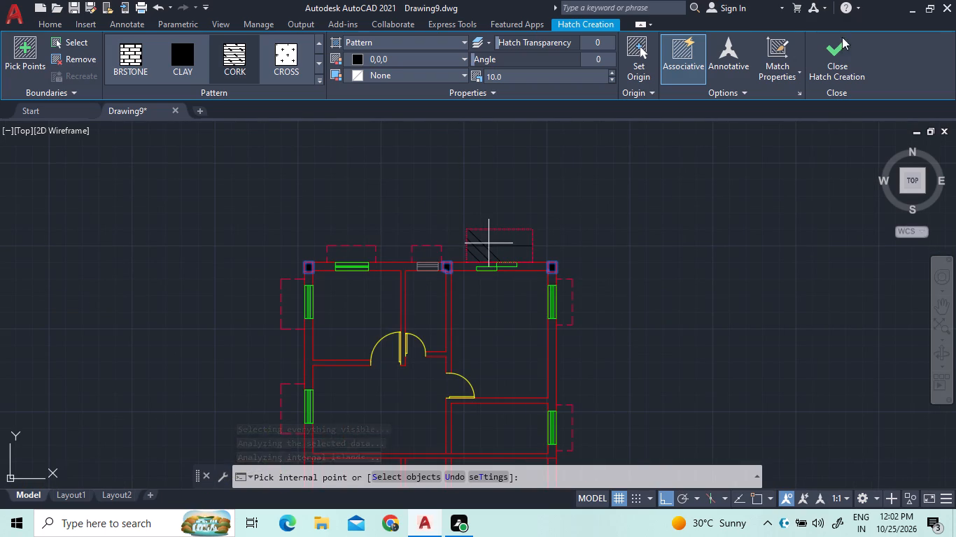
left_click(852, 52)
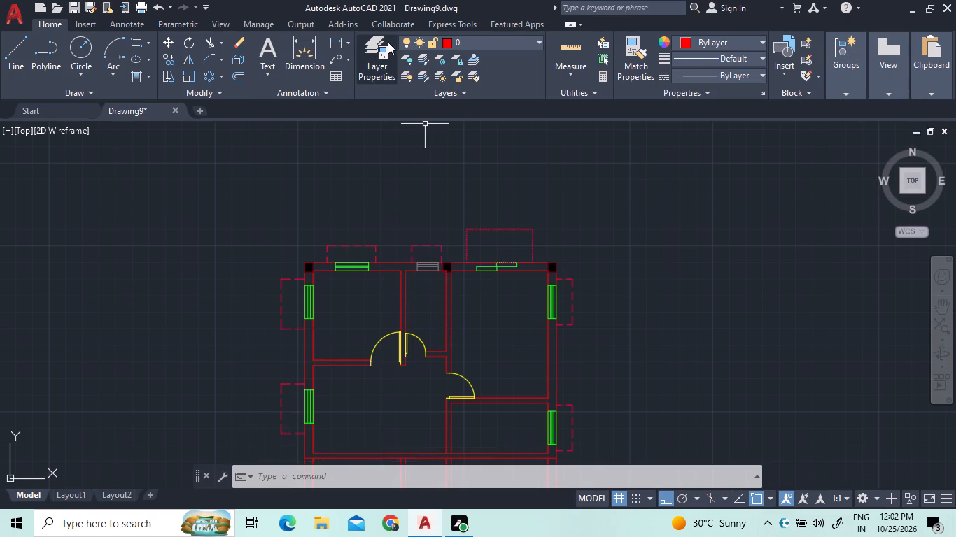
Make TEXT the current layer and add the multiline text W above the window nearest the upper wall's left corner column.
left_click(480, 40)
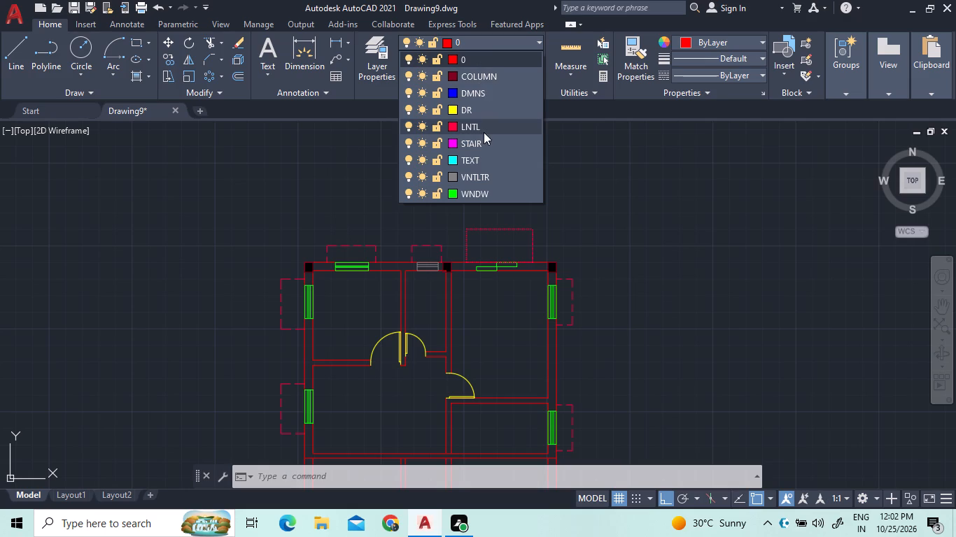
left_click(488, 160)
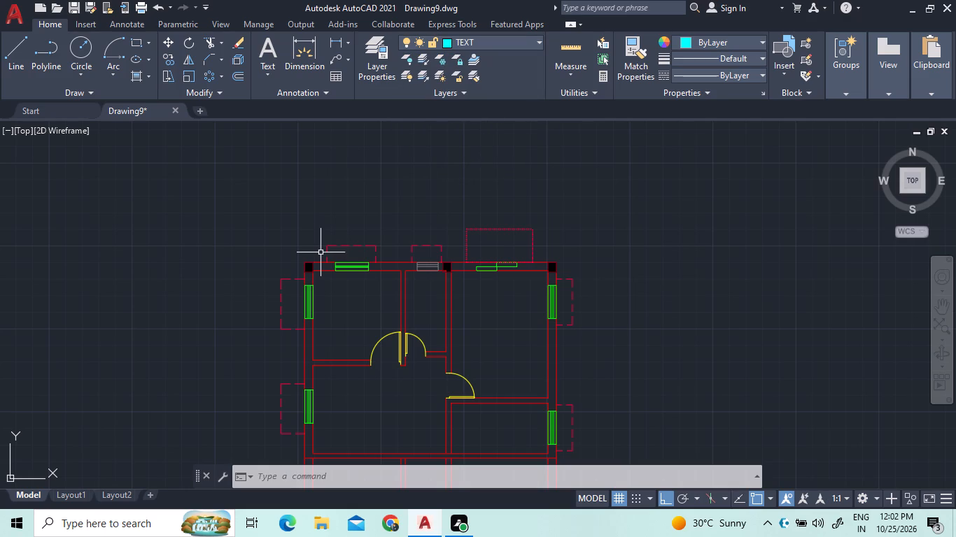
scroll(346, 254, "up", 2)
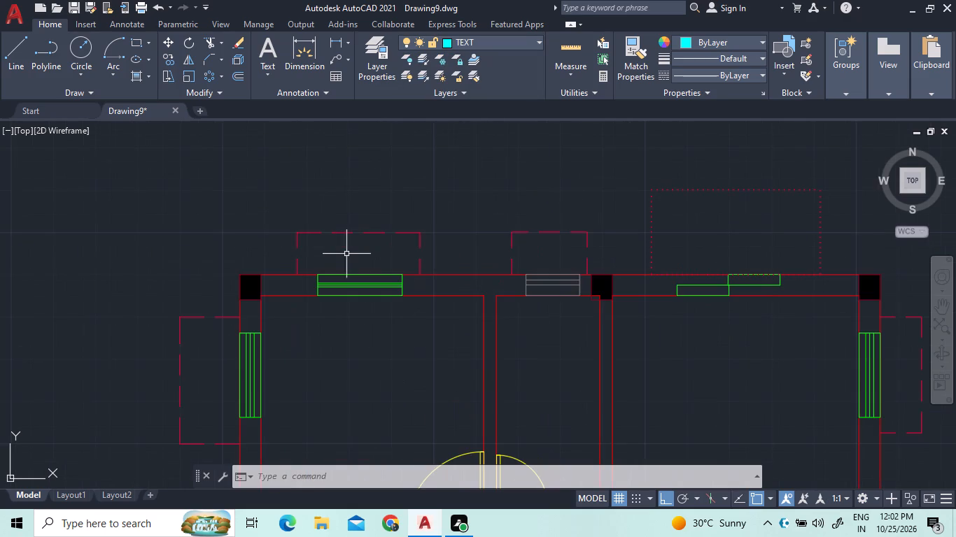
left_click(342, 248)
left_click(405, 268)
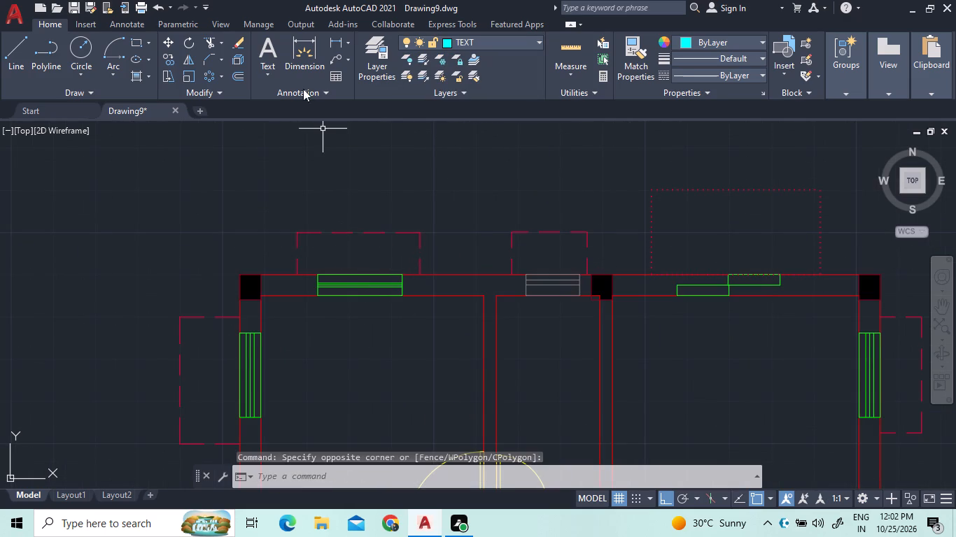
double_click(271, 50)
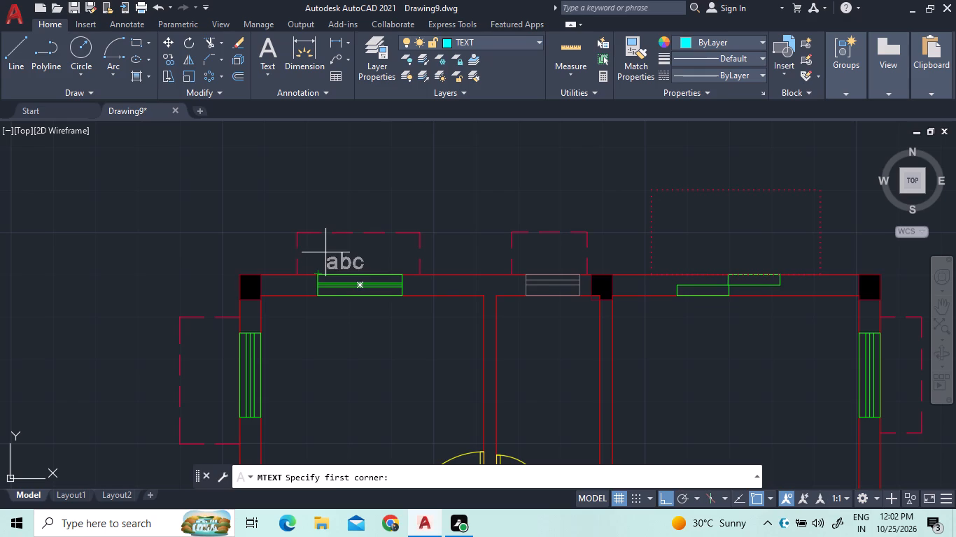
left_click(327, 252)
left_click(363, 268)
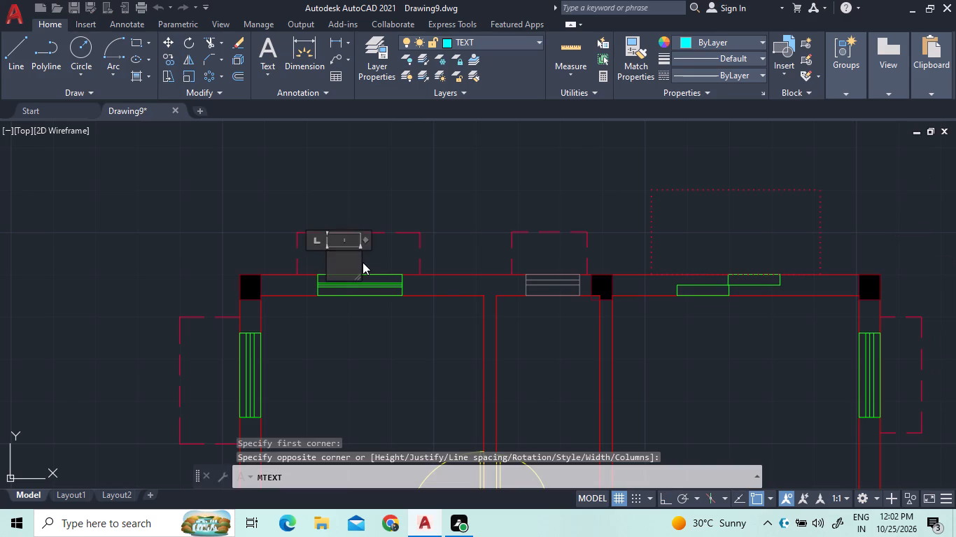
key("w")
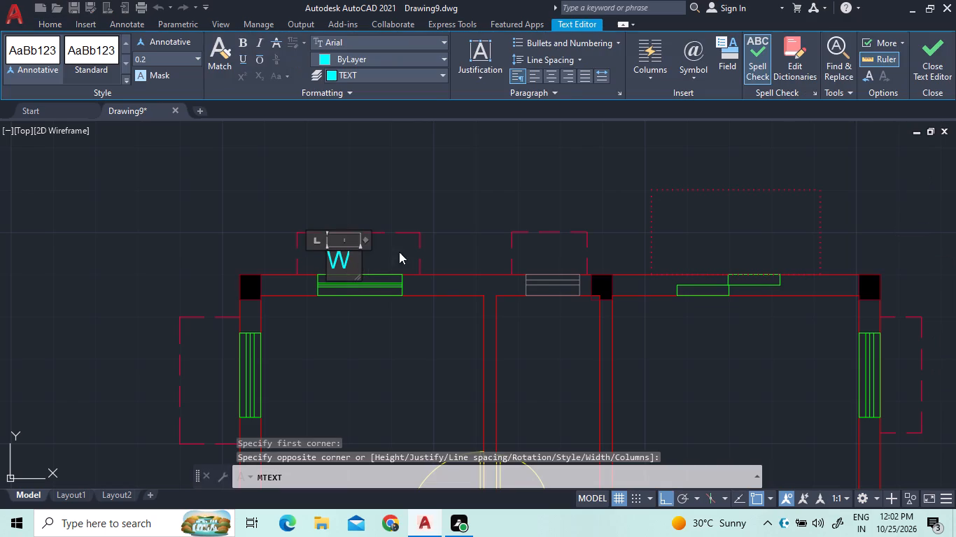
left_click(399, 252)
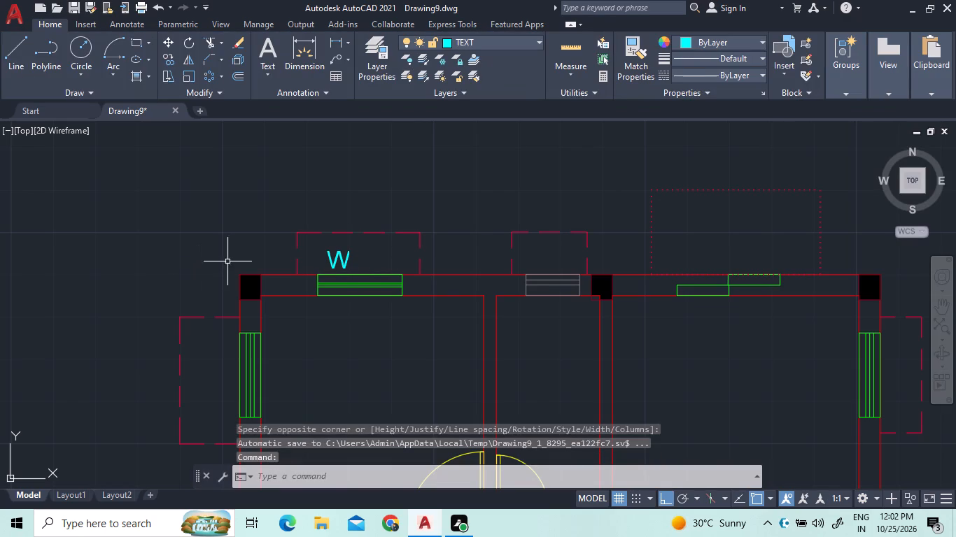
Copy the W label horizontally to the sliding window in the upper wall of the large room.
left_click(333, 260)
right_click(337, 257)
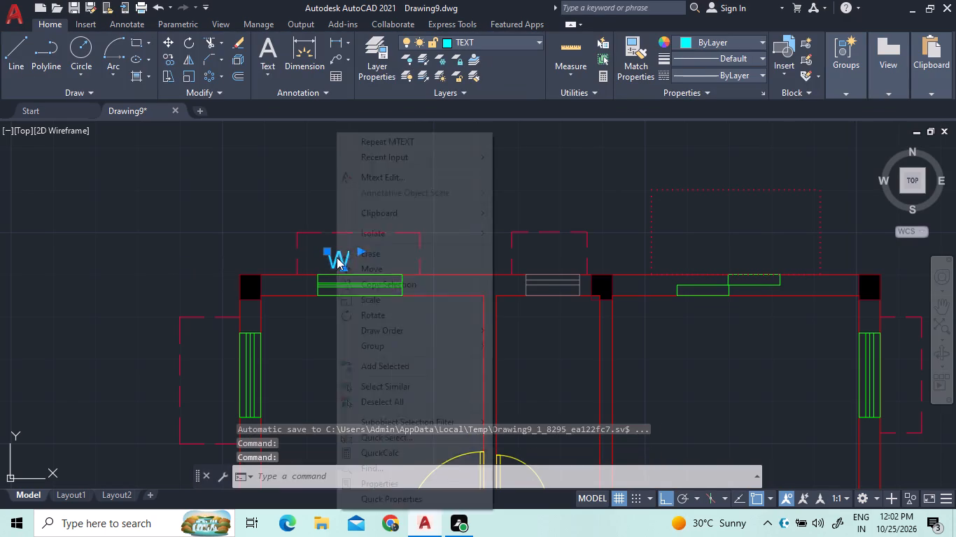
left_click(363, 280)
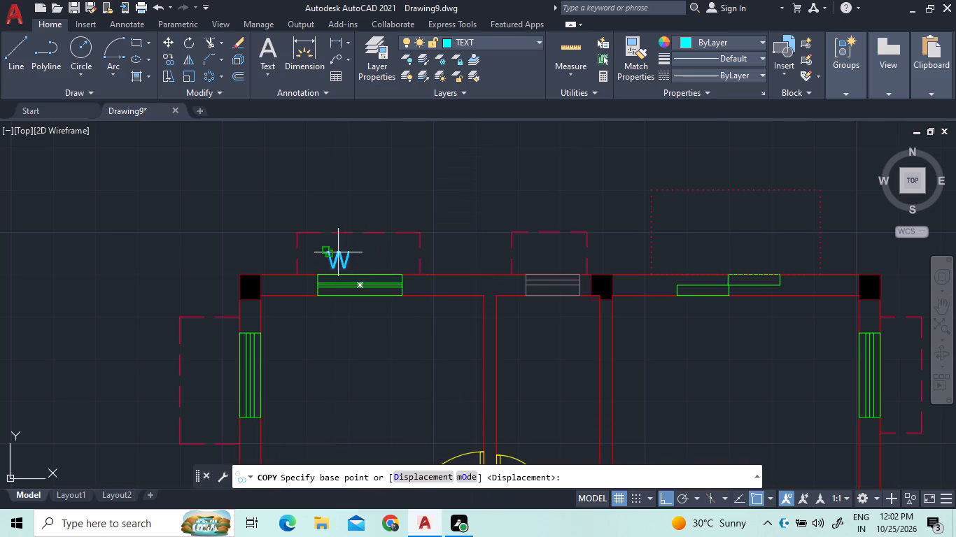
left_click(333, 252)
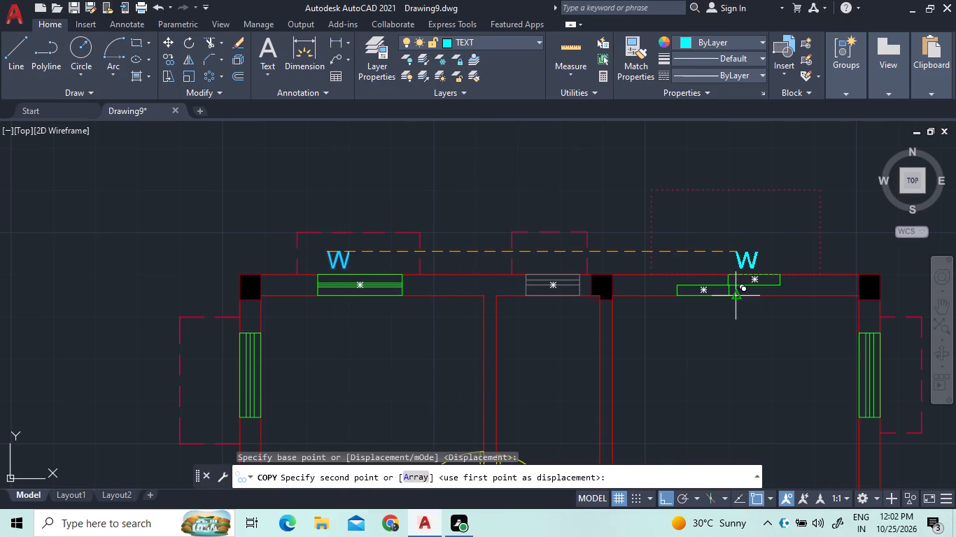
left_click(754, 249)
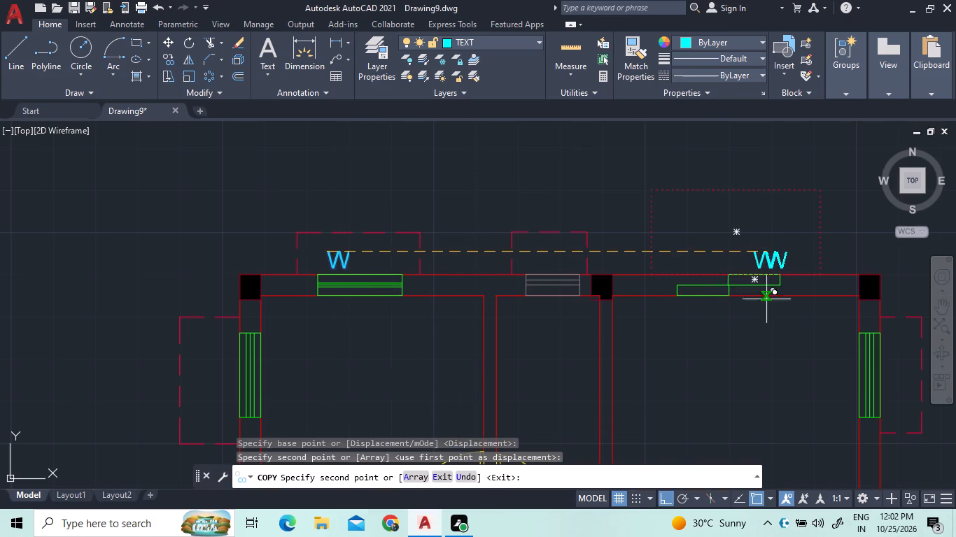
Turn Ortho off and copy the W label beside the upper windows of the left and right outer walls.
key("F8")
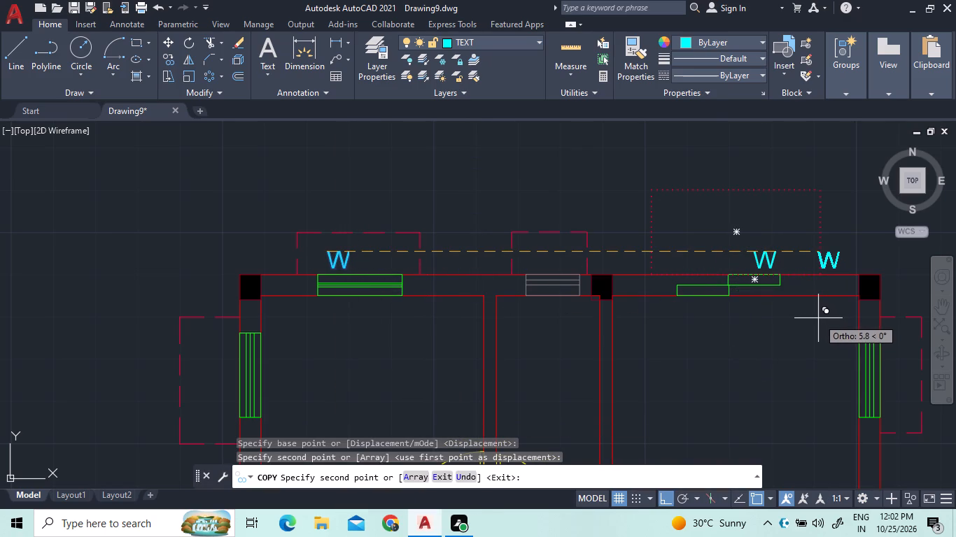
scroll(216, 390, "up", 1)
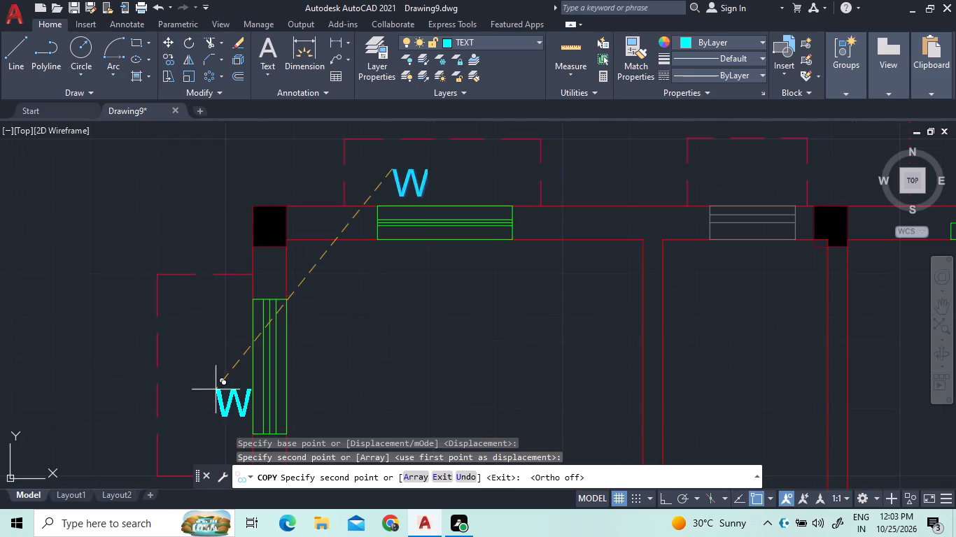
scroll(212, 375, "up", 1)
left_click(211, 345)
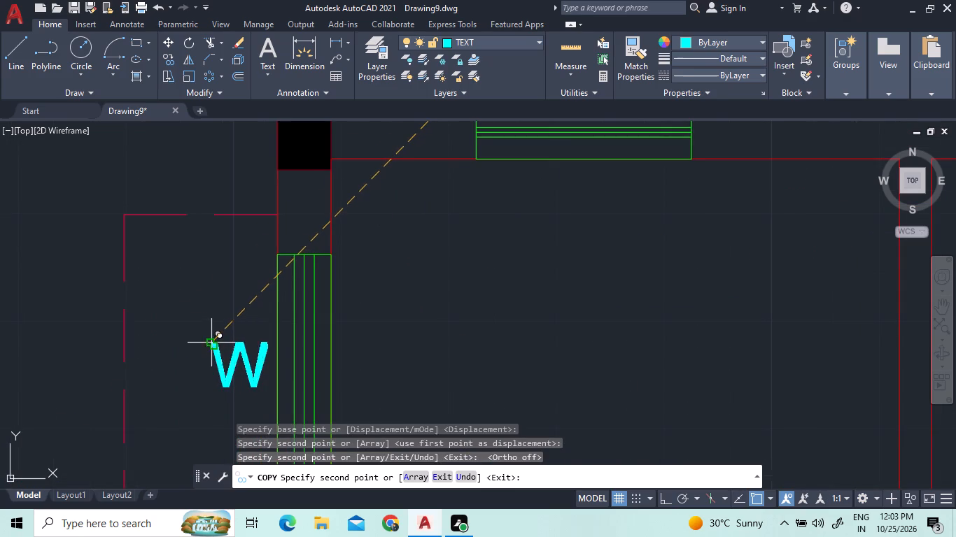
scroll(136, 309, "down", 3)
scroll(586, 317, "up", 2)
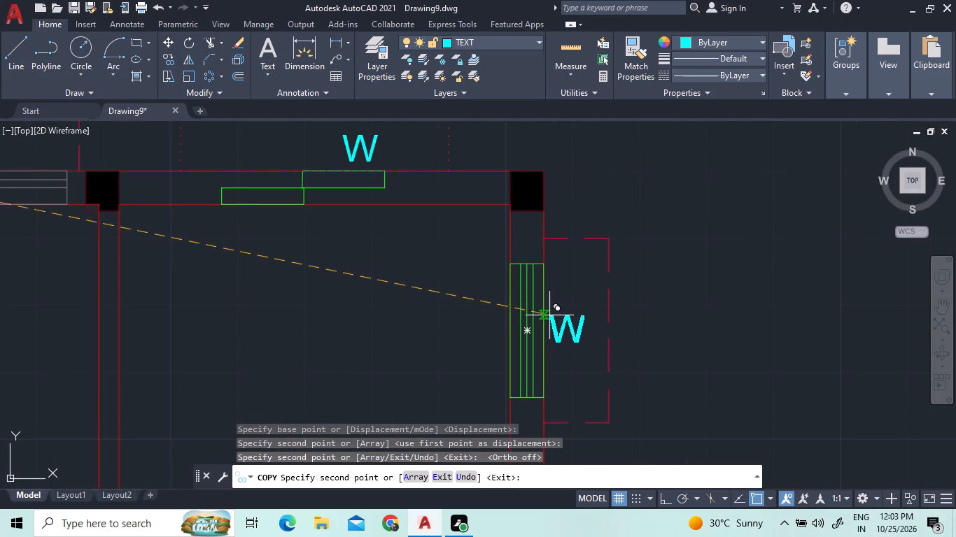
left_click(549, 315)
Copy the W label beside the lower window of the left outer wall and finish copying.
scroll(558, 274, "down", 4)
scroll(415, 355, "up", 2)
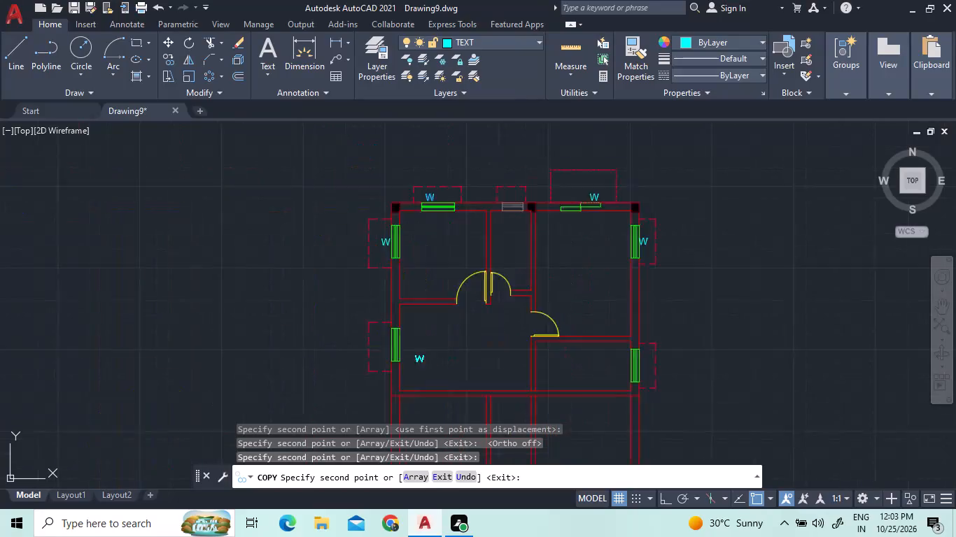
scroll(413, 355, "up", 1)
scroll(346, 335, "up", 5)
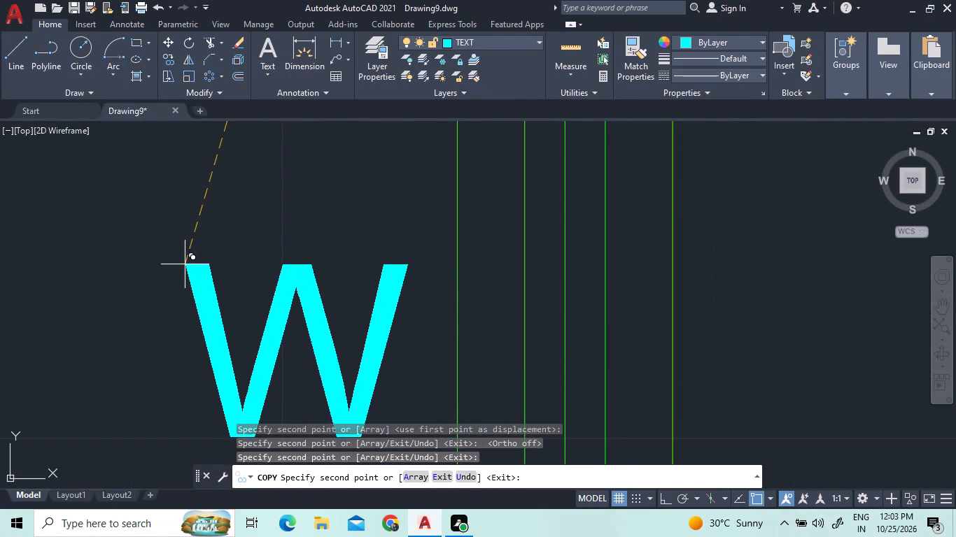
left_click(200, 266)
scroll(370, 245, "down", 5)
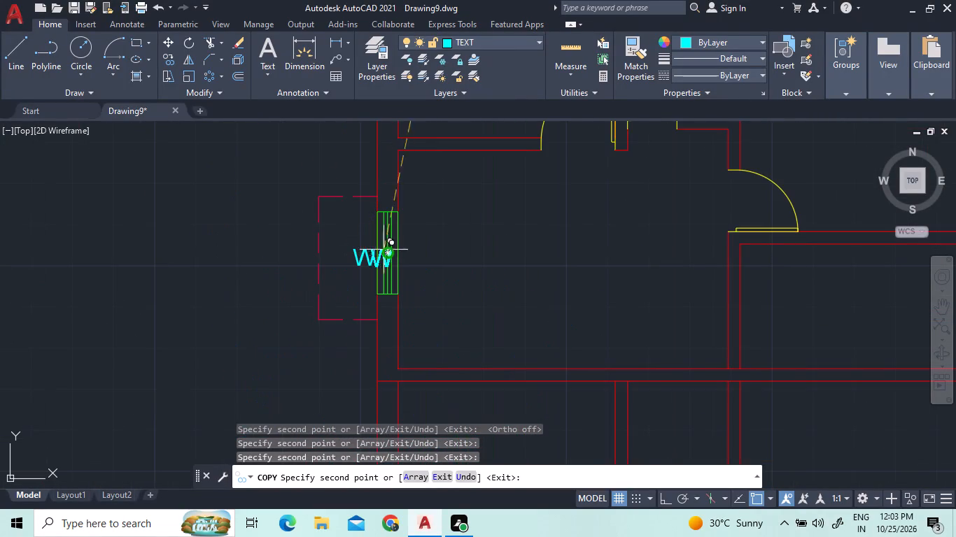
scroll(659, 298, "down", 4)
scroll(715, 296, "up", 3)
scroll(710, 306, "down", 2)
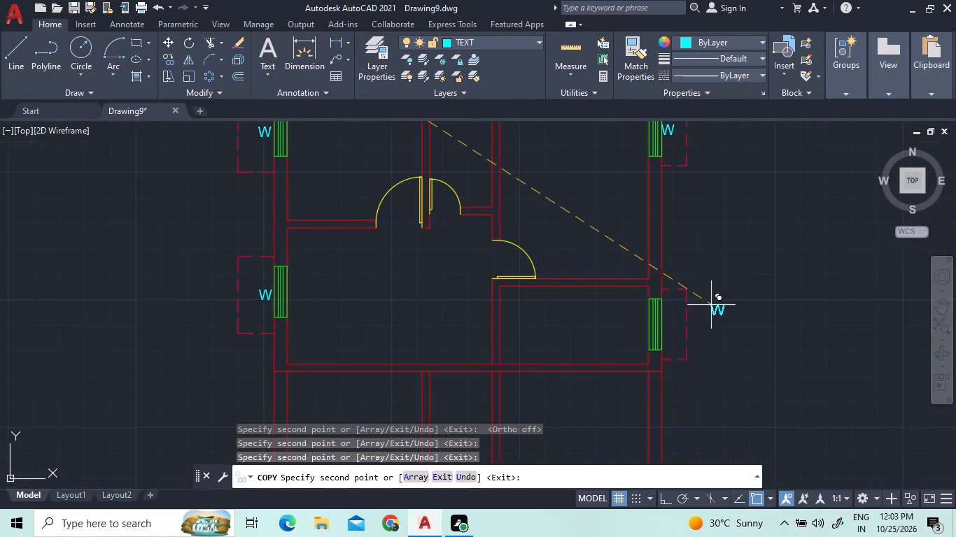
scroll(710, 308, "down", 1)
scroll(652, 223, "up", 4)
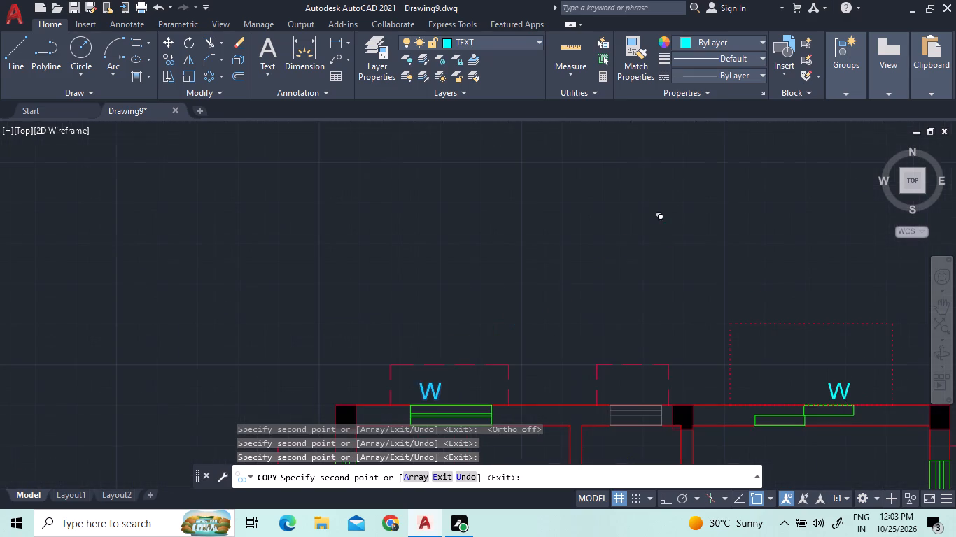
right_click(651, 224)
left_click(657, 238)
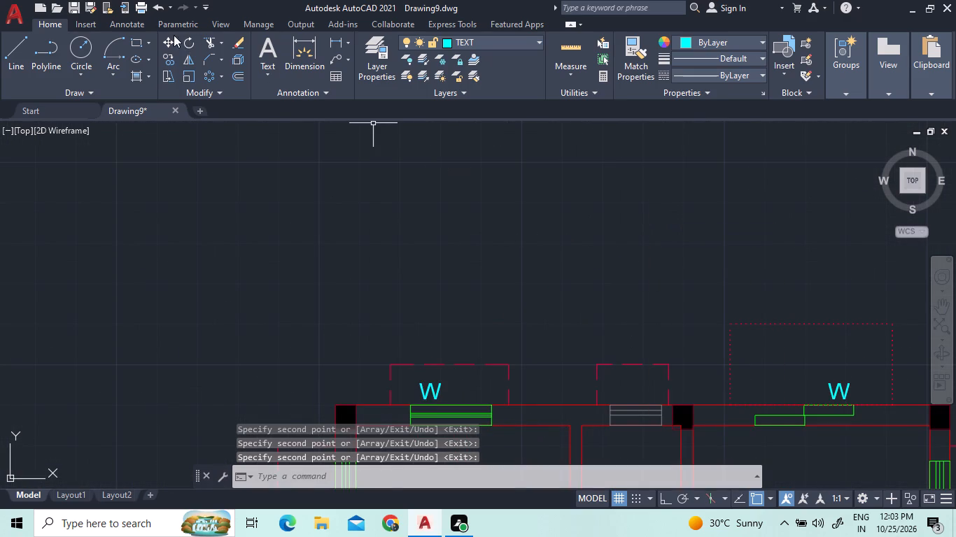
Add the multiline text V above the grey ventilator in the upper wall.
left_click(274, 52)
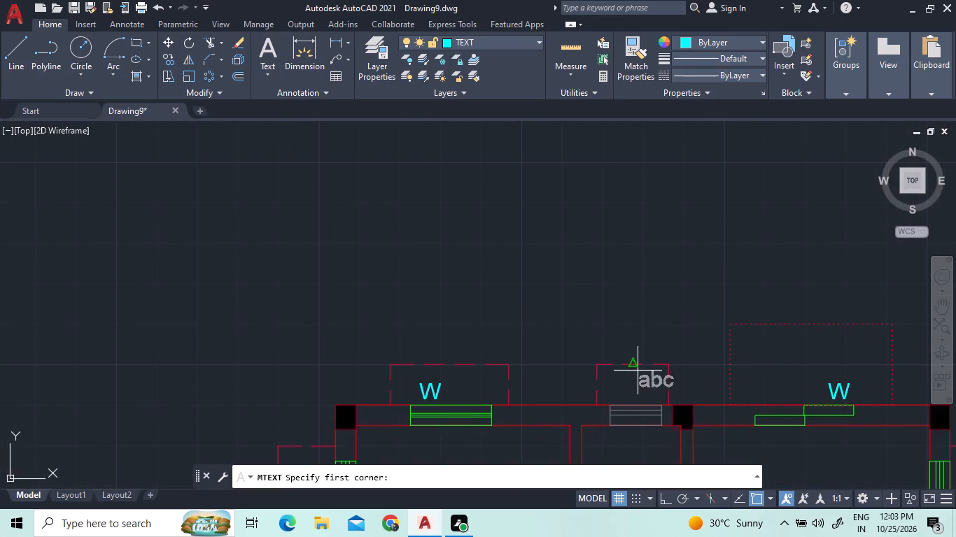
left_click(617, 385)
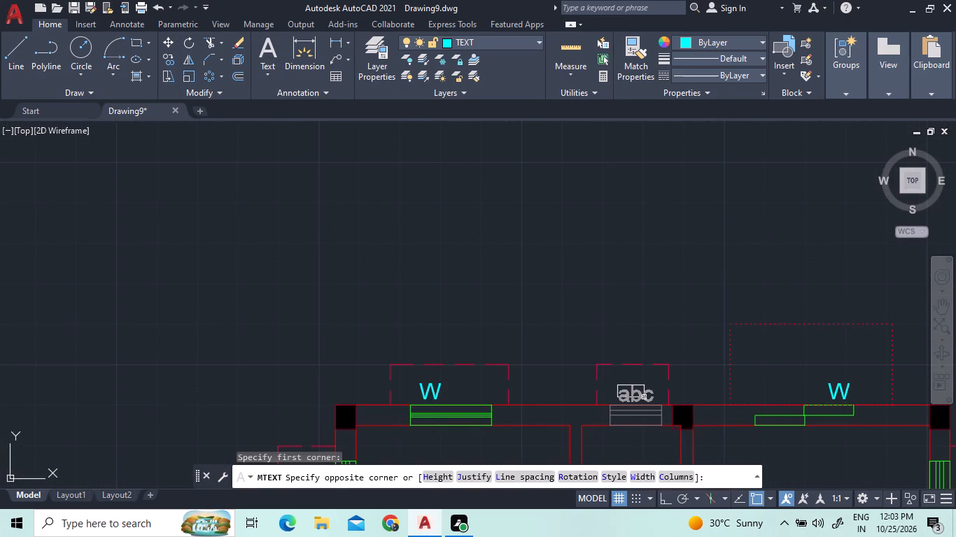
left_click(644, 397)
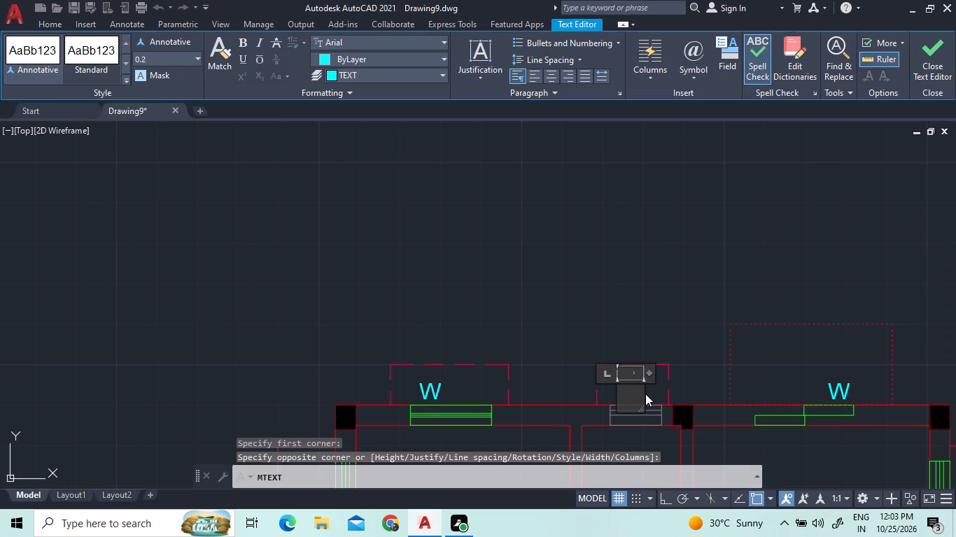
key("v")
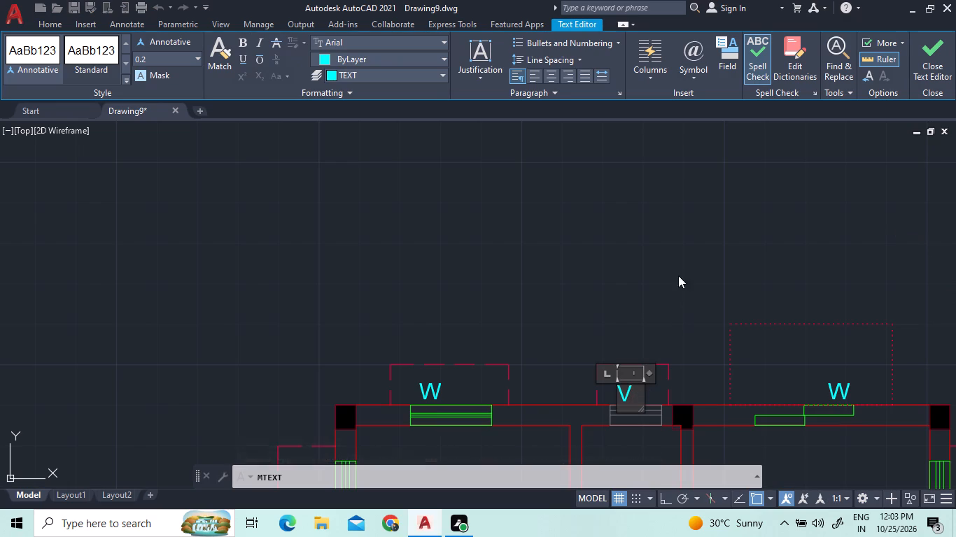
left_click(645, 301)
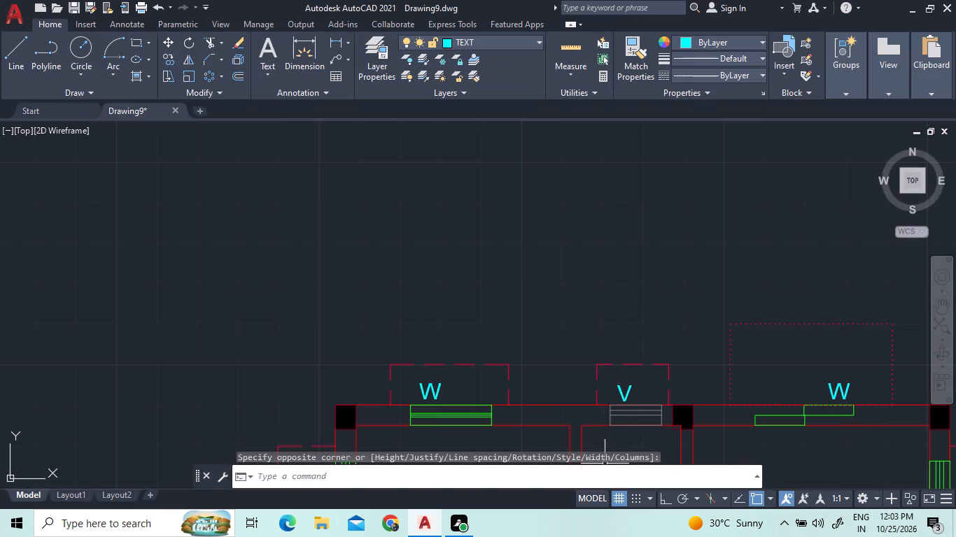
Copy the V label from the upper-wall ventilator to beside the lower window of the right outer wall.
left_click(625, 395)
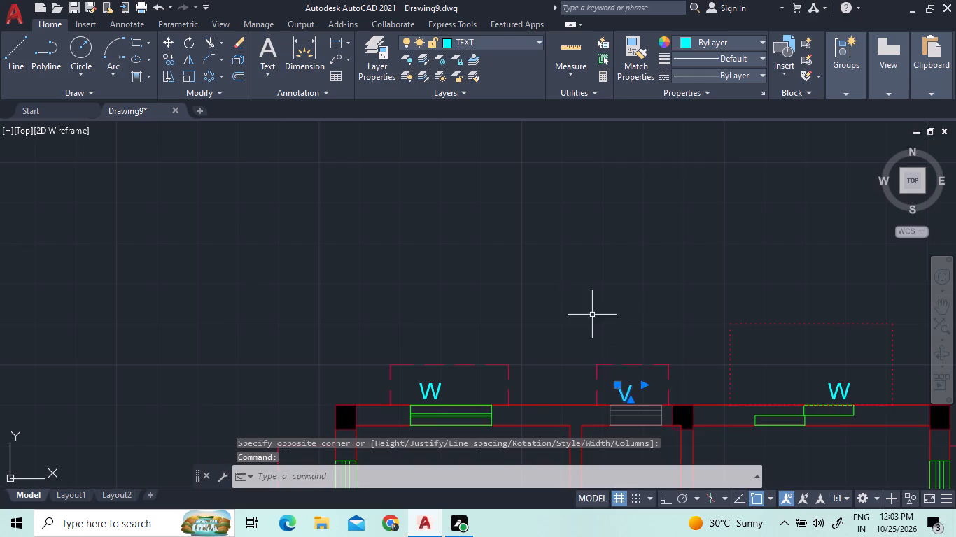
right_click(579, 282)
left_click(610, 282)
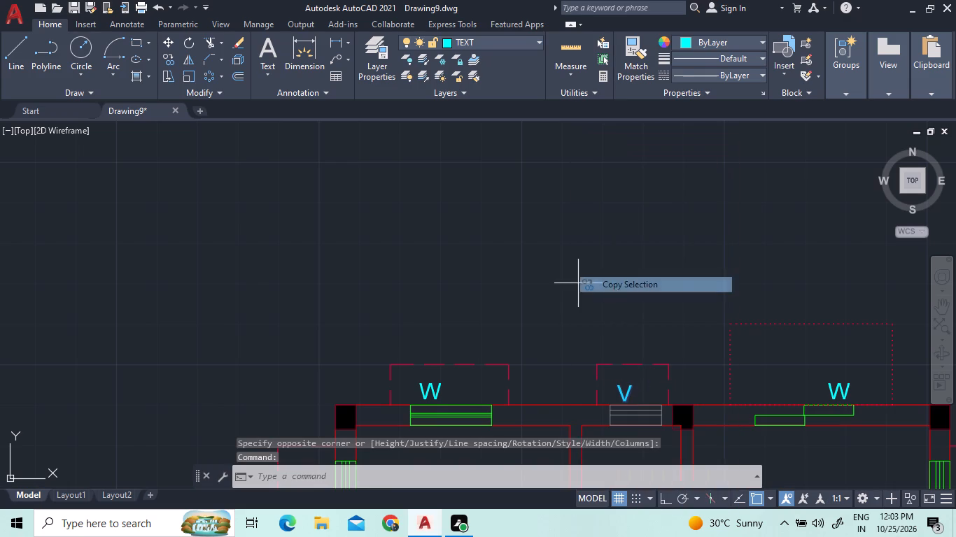
left_click(626, 386)
scroll(719, 338, "down", 1)
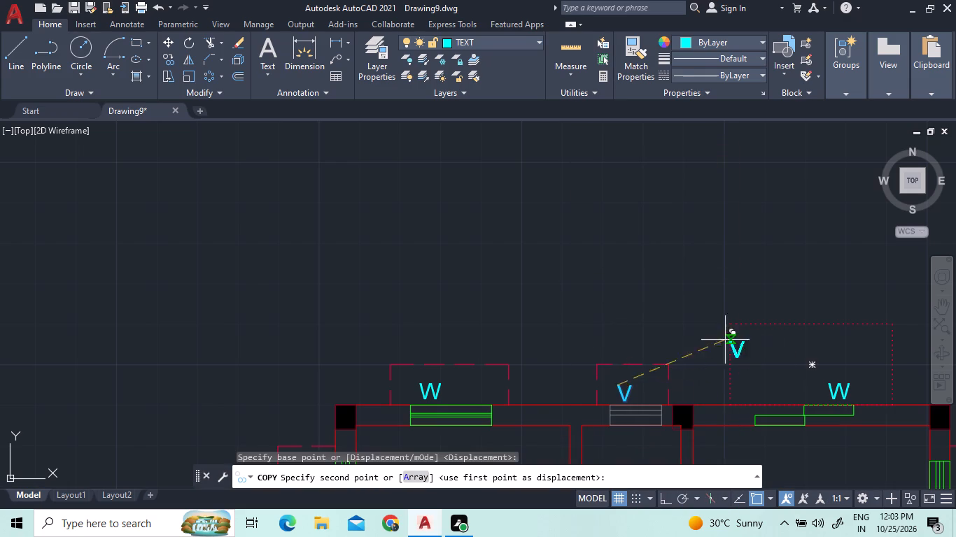
scroll(713, 337, "down", 2)
scroll(769, 464, "up", 6)
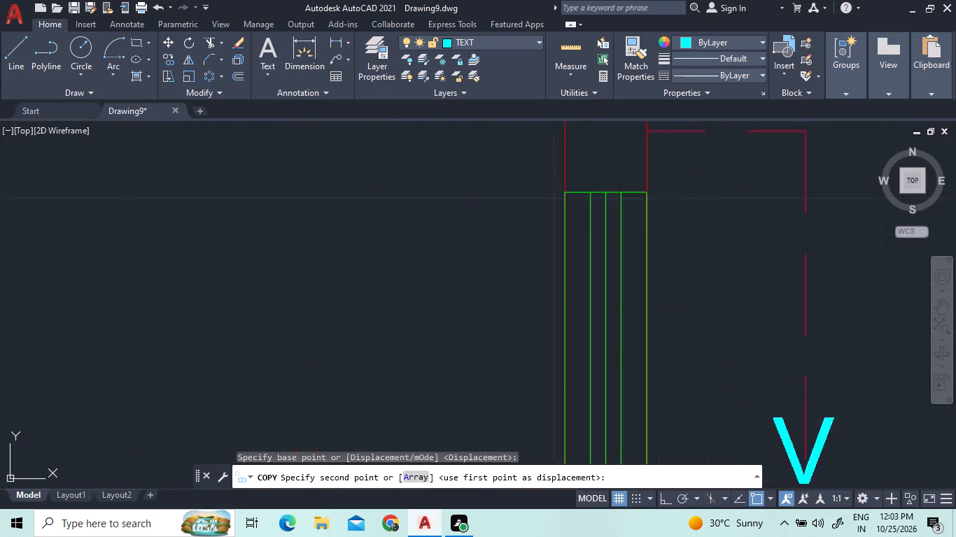
scroll(774, 419, "up", 1)
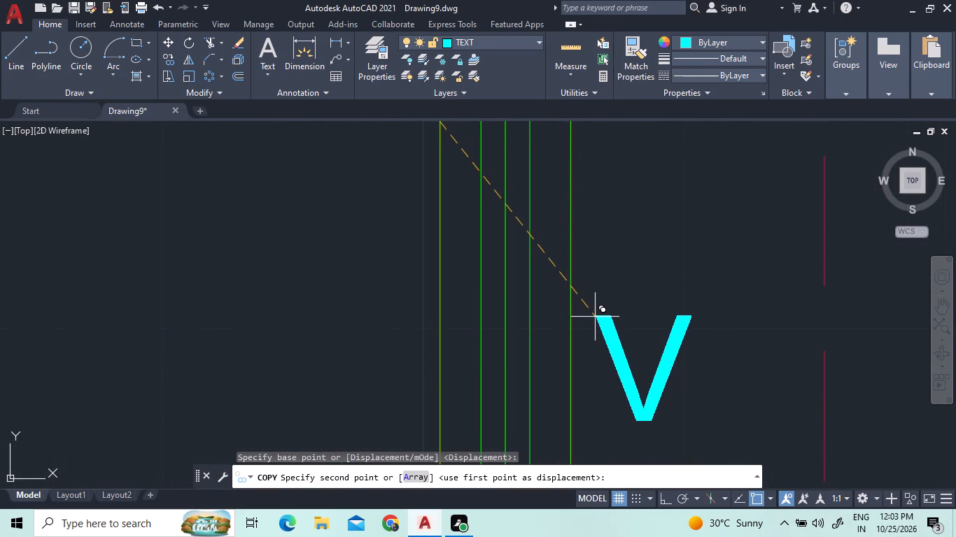
left_click(587, 315)
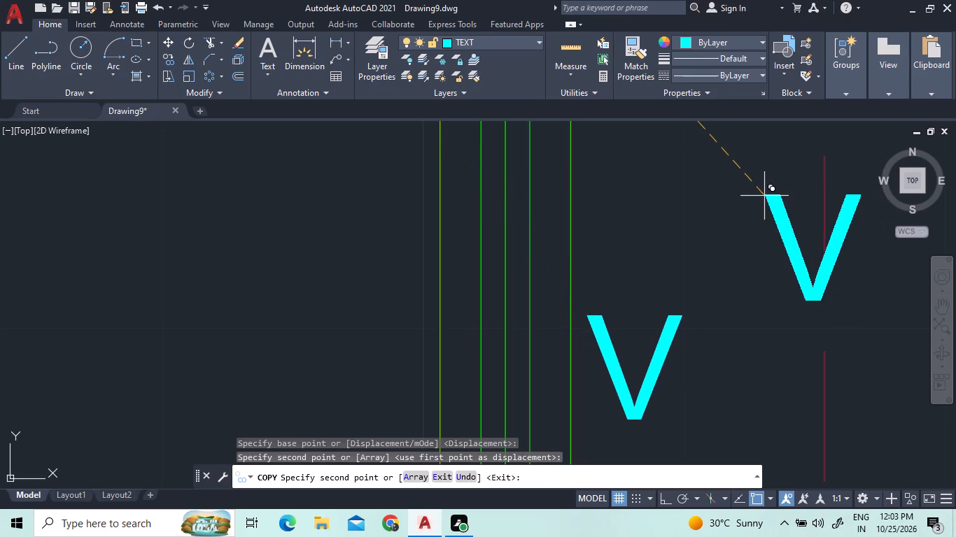
Add the multiline text BEDROOM in the upper-left room of the plan.
scroll(759, 217, "down", 3)
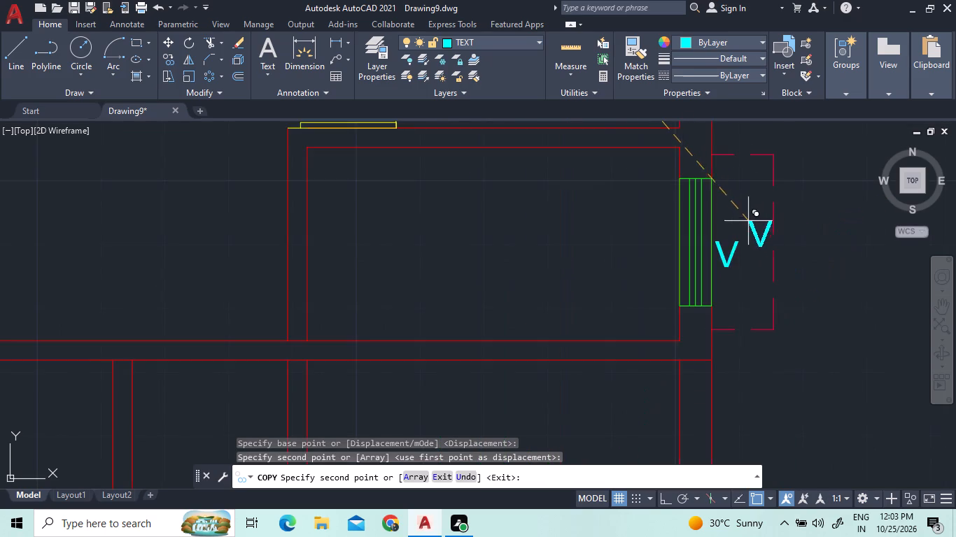
scroll(734, 234, "down", 2)
scroll(486, 362, "down", 2)
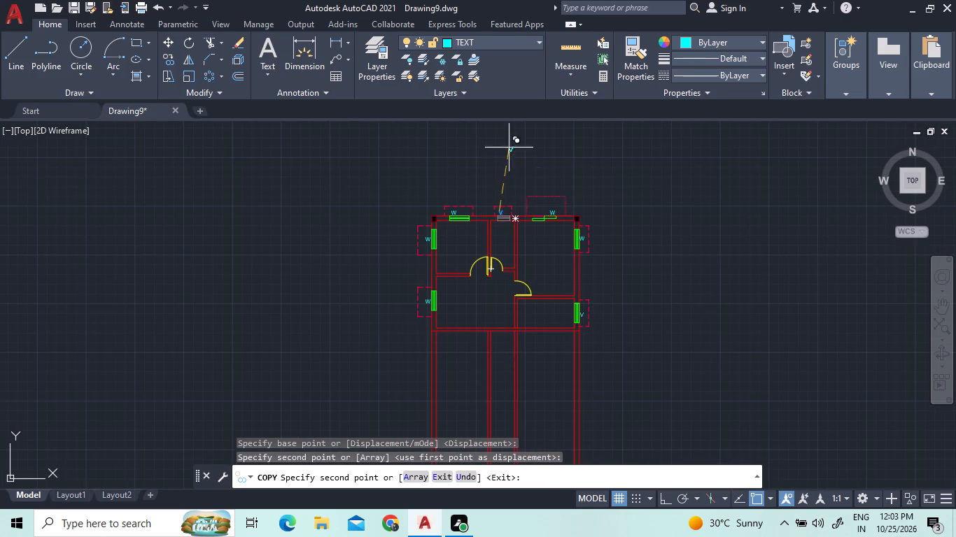
left_click(268, 41)
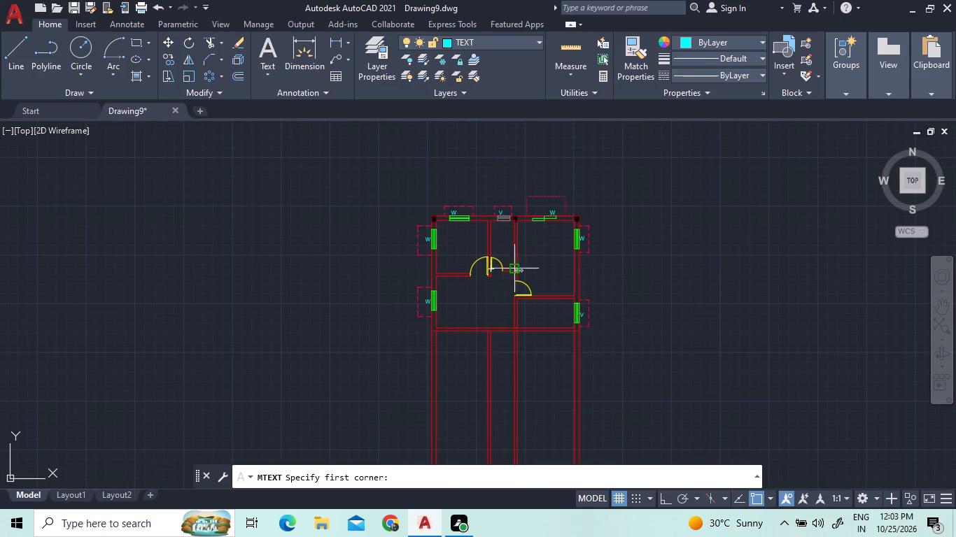
scroll(475, 215, "up", 2)
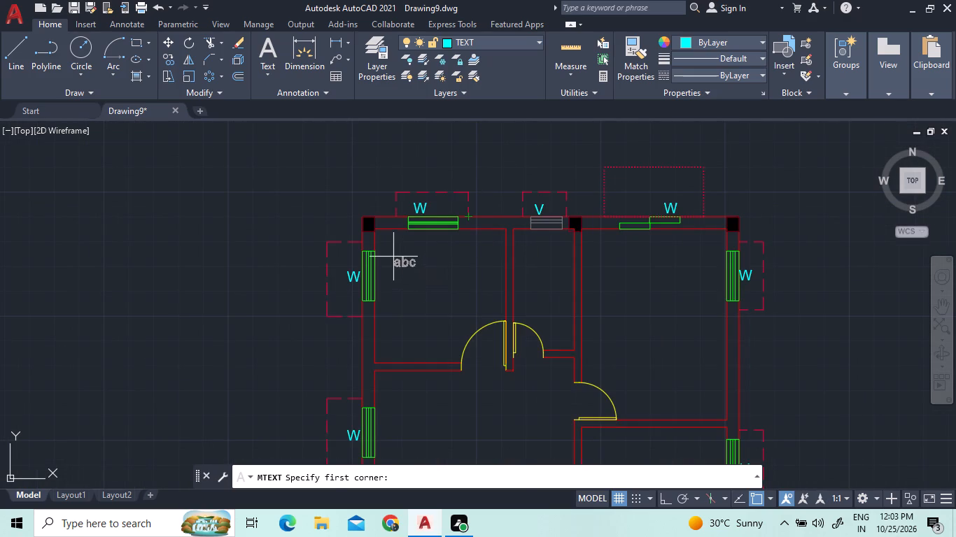
left_click(392, 257)
left_click(437, 303)
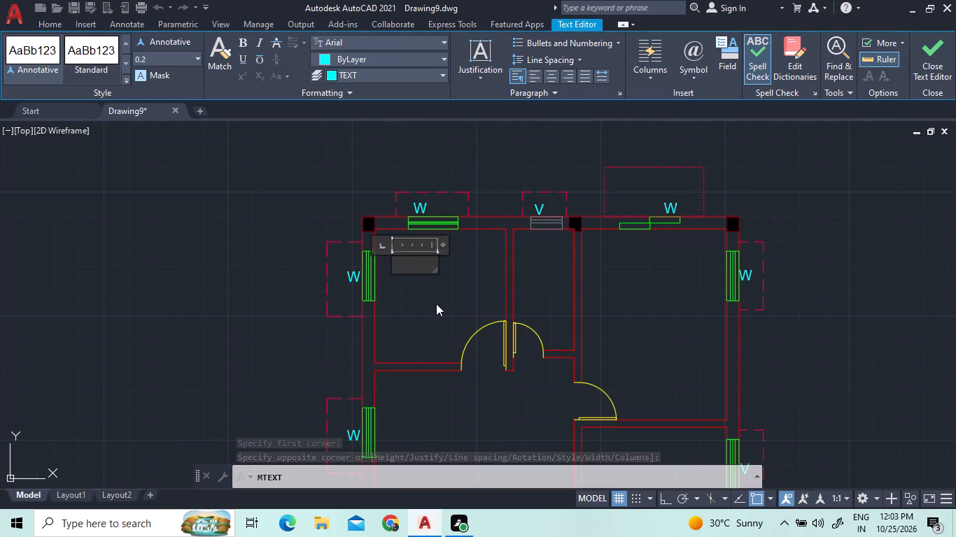
key("b")
type("EDR")
type("OOM")
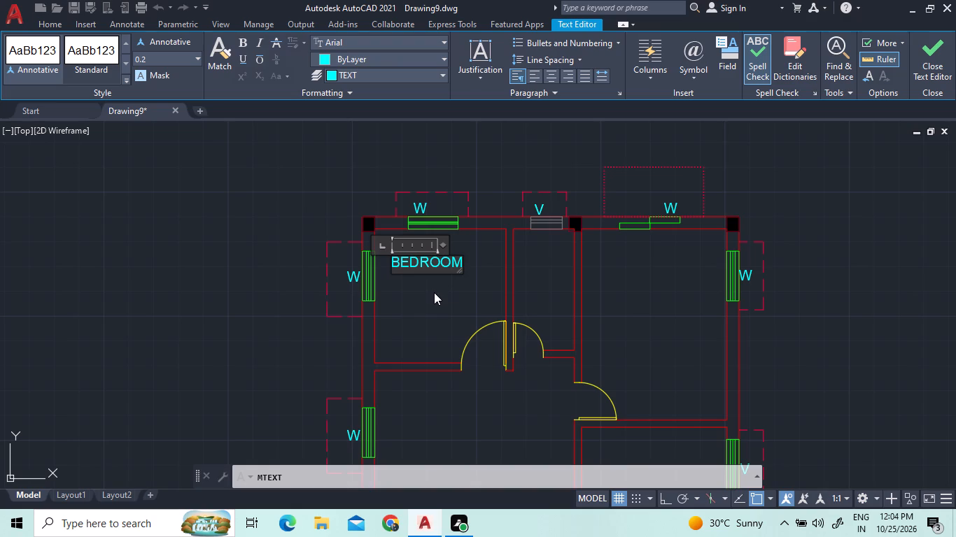
left_click(462, 296)
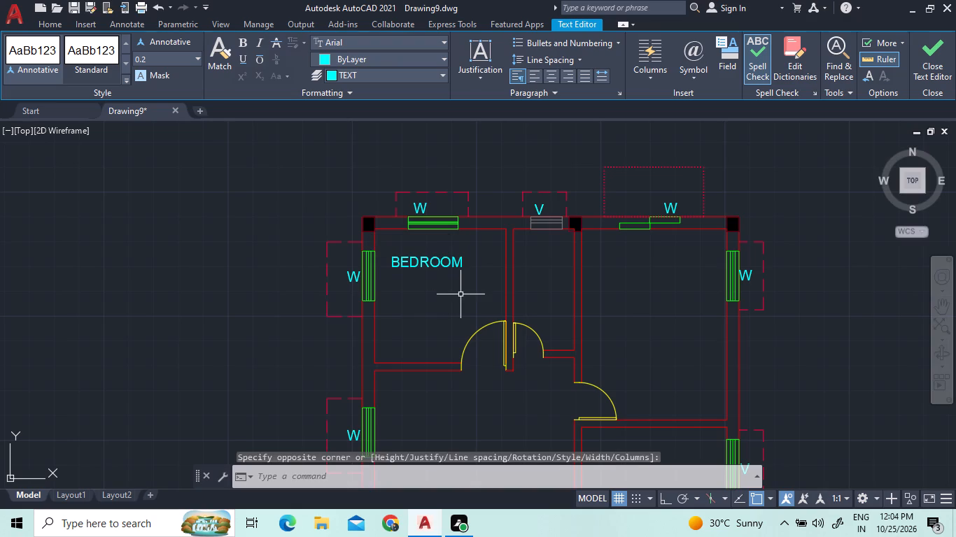
Add the multiline text TOILET in the small room below the ventilator in the upper wall.
left_click(258, 48)
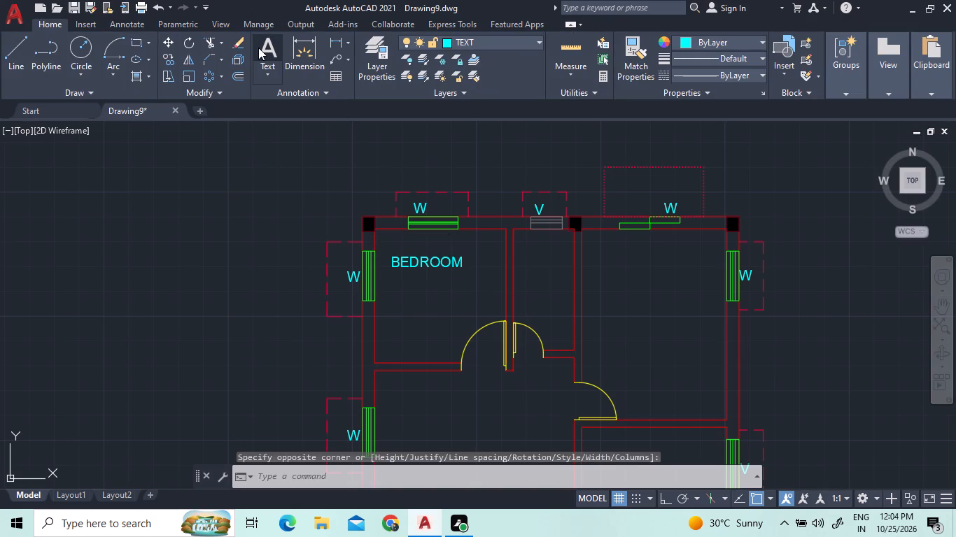
left_click(520, 245)
left_click(558, 292)
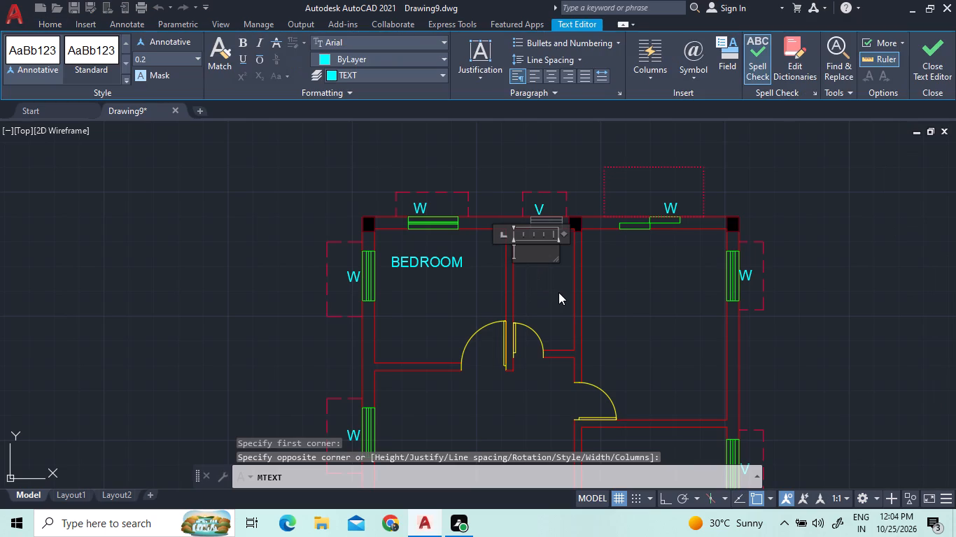
key("t")
type("OI")
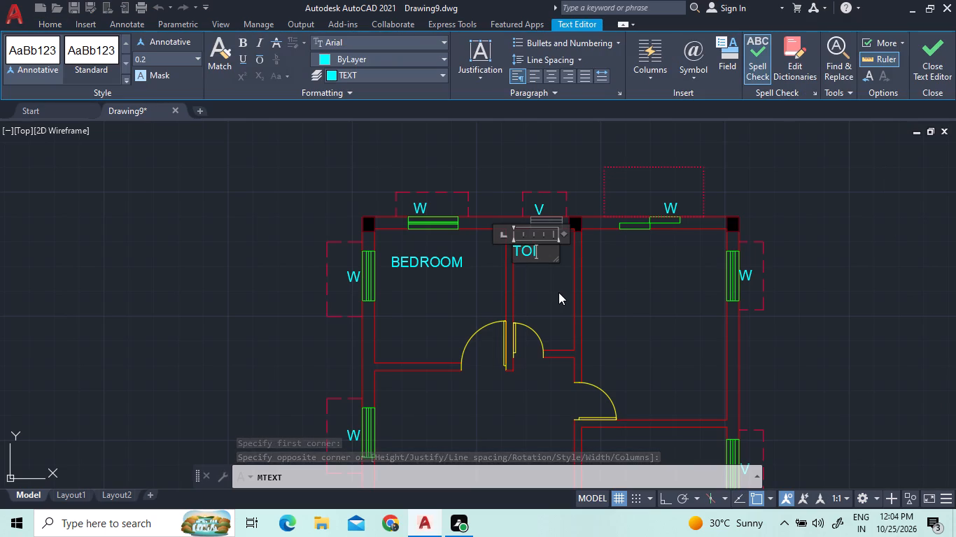
key("l")
key("r")
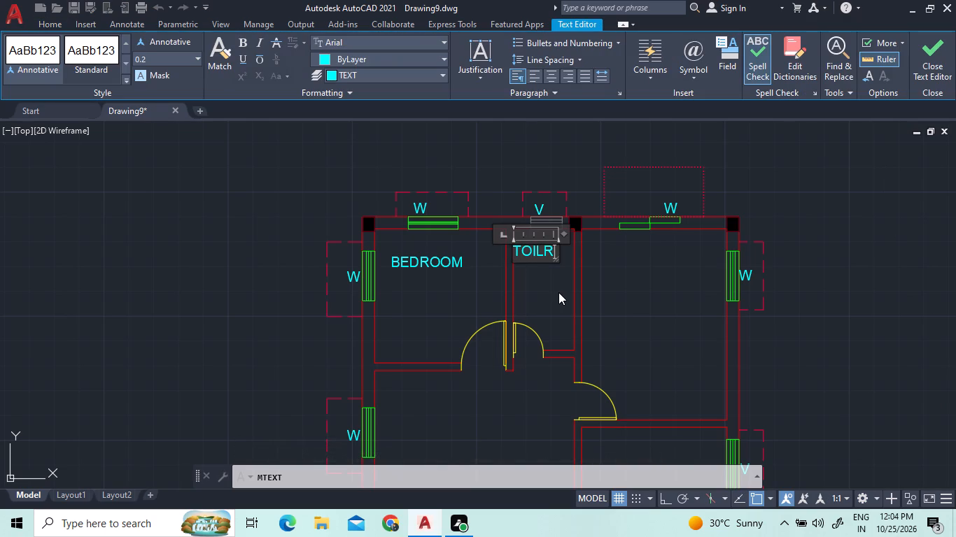
key("BackSpace")
type("ET")
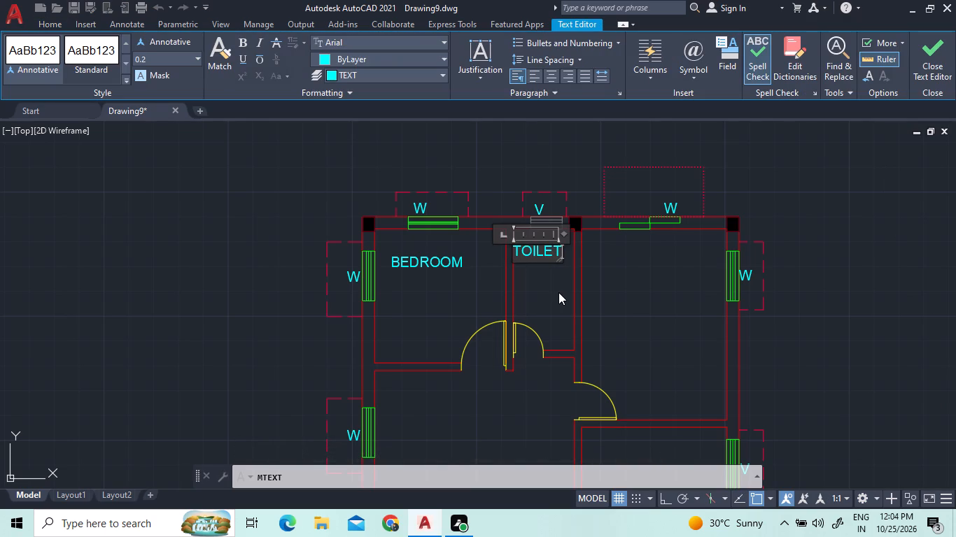
left_click(558, 292)
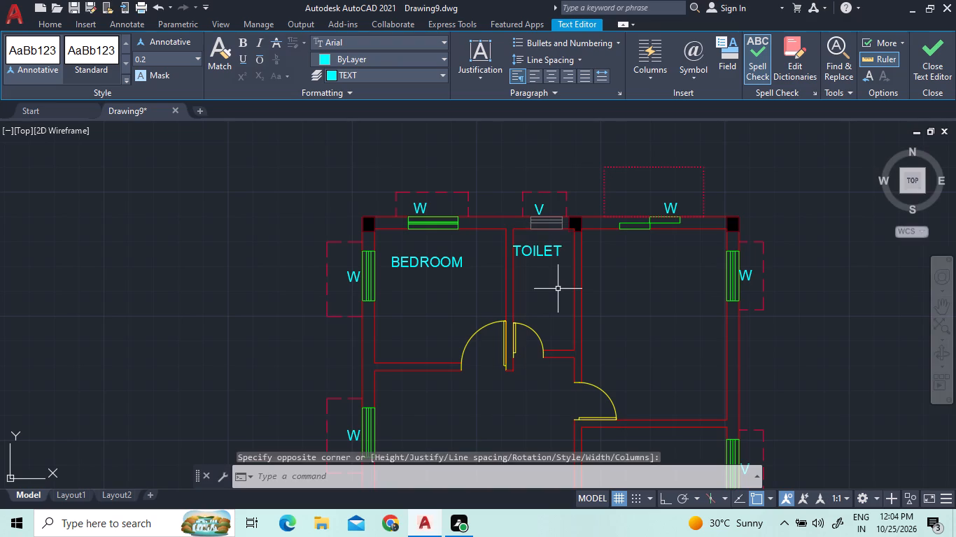
Copy the BEDROOM label into the plan's upper-right, lower-left and lower-right rooms and finish copying.
left_click(435, 253)
left_click(412, 264)
right_click(412, 264)
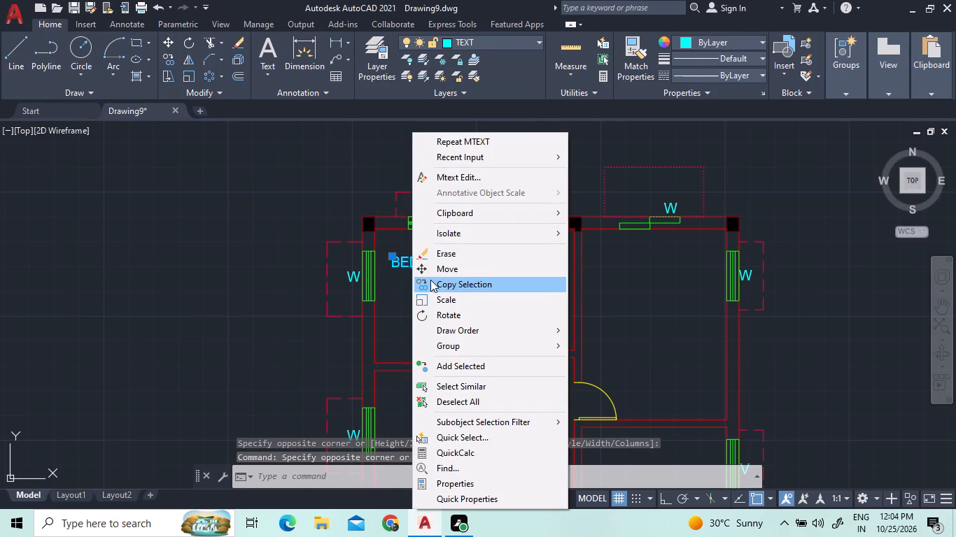
left_click(430, 280)
left_click(423, 257)
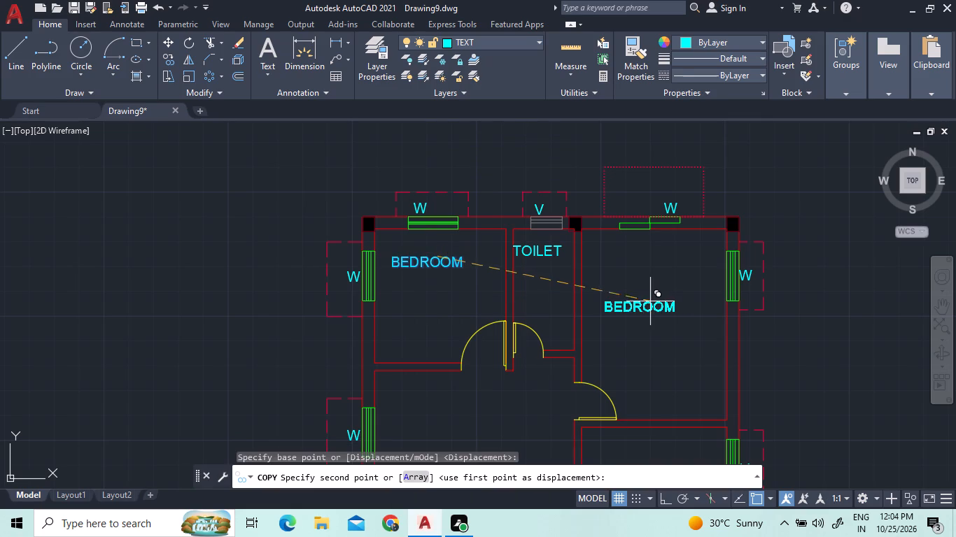
left_click(673, 289)
scroll(641, 355, "down", 1)
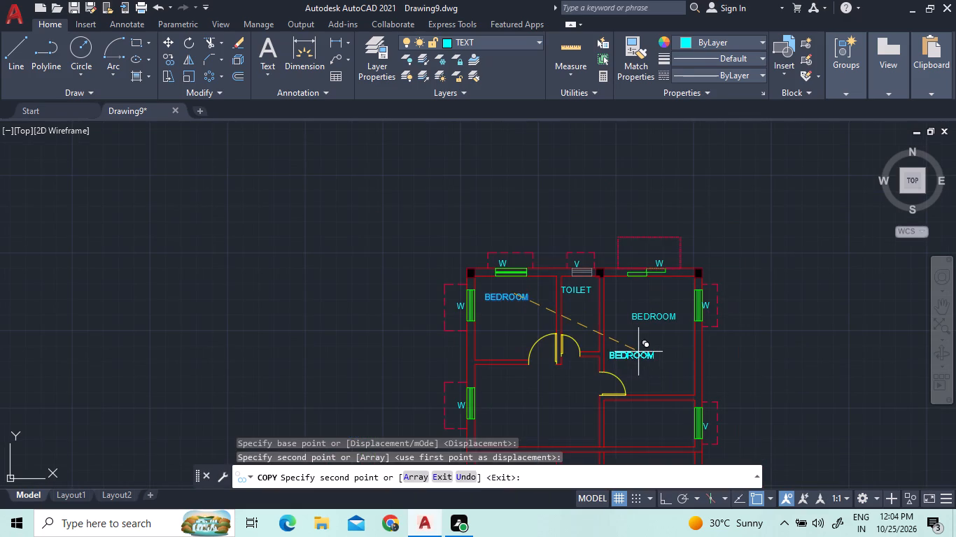
scroll(628, 303, "down", 1)
scroll(589, 377, "up", 2)
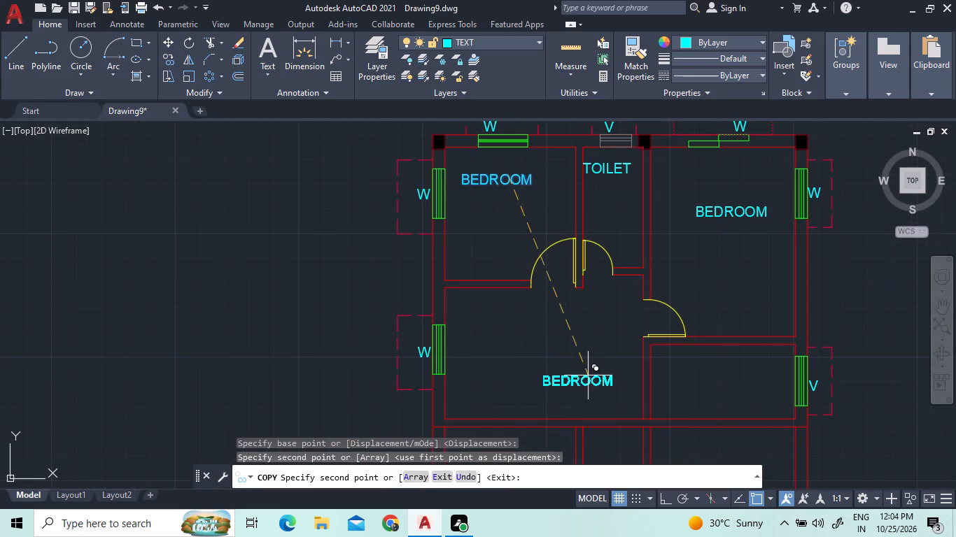
left_click(509, 341)
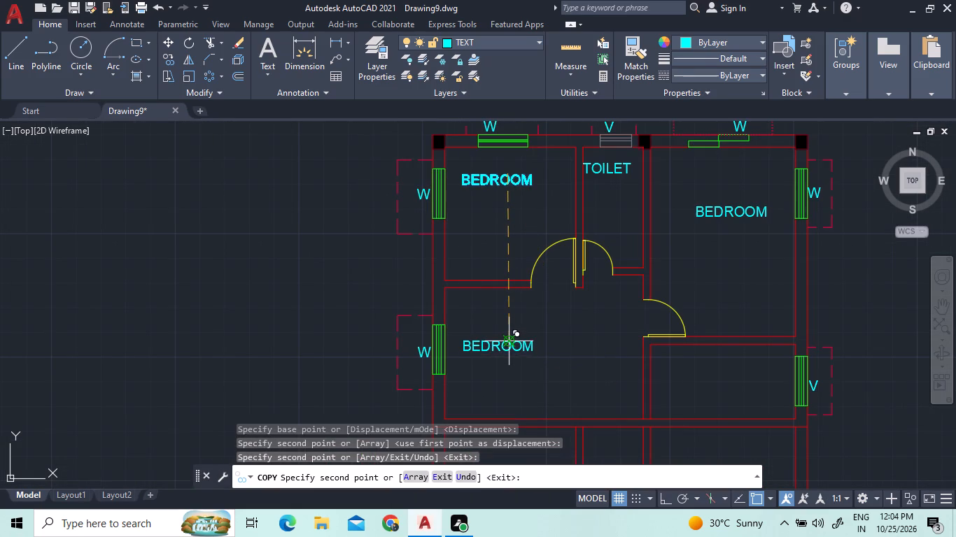
left_click(728, 371)
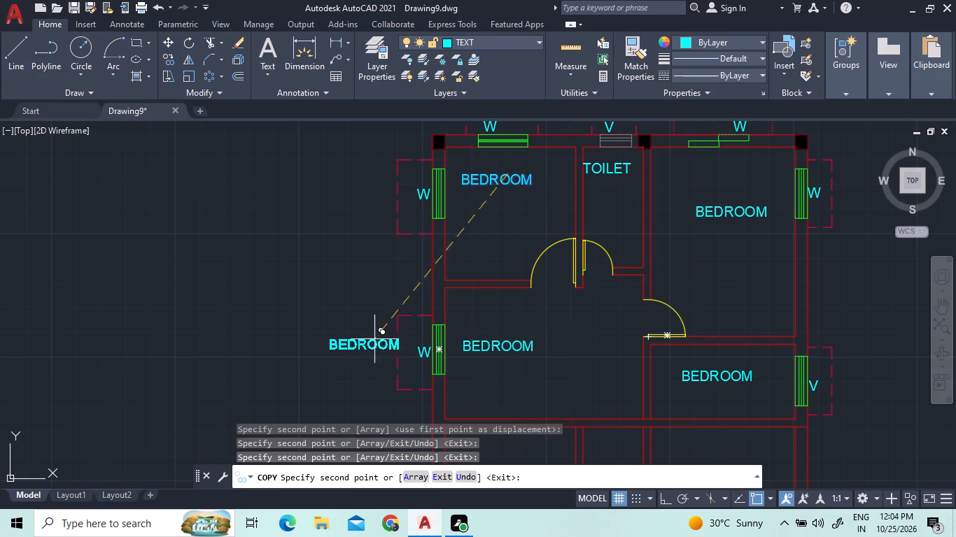
right_click(267, 309)
left_click(281, 314)
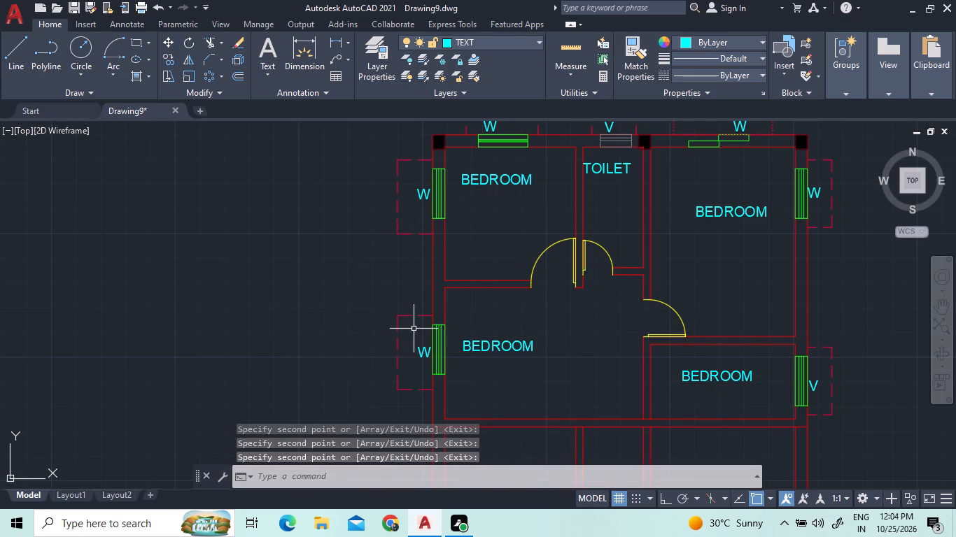
Replace the BEDROOM label in the plan's lower-left room with DINING.
triple_click(479, 348)
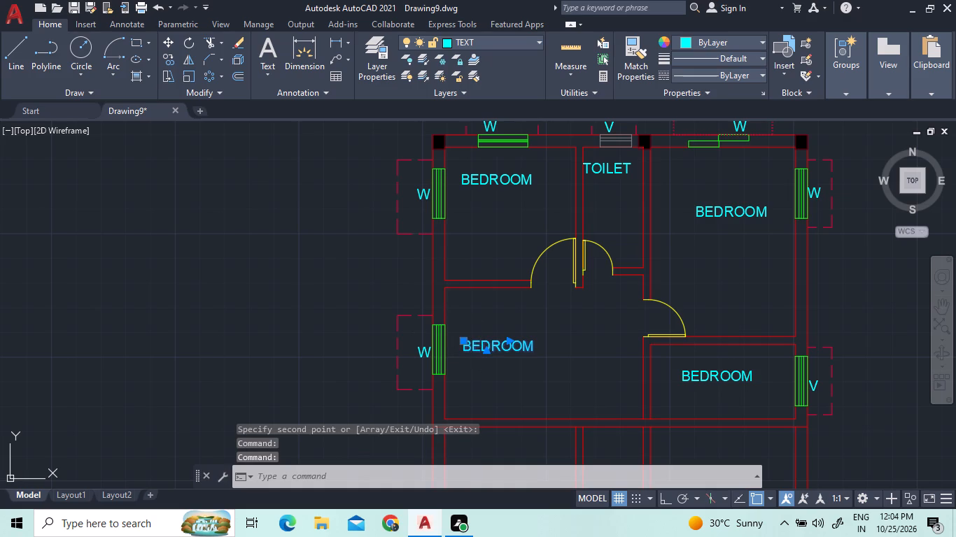
left_click(480, 346)
left_click(480, 346)
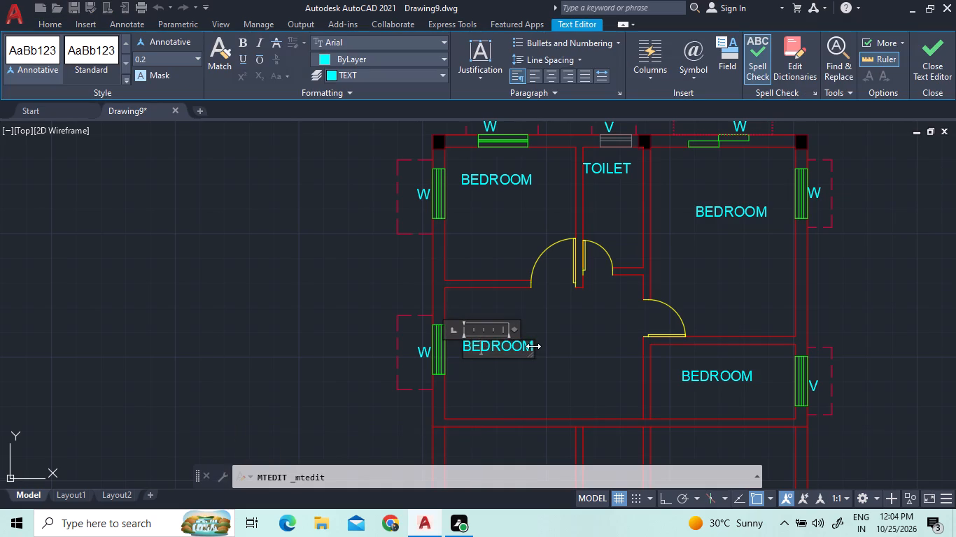
left_click(523, 346)
left_click(528, 346)
key("BackSpace")
key("BackSpace")
key("BackSpace")
key("BackSpace")
key("BackSpace")
key("BackSpace")
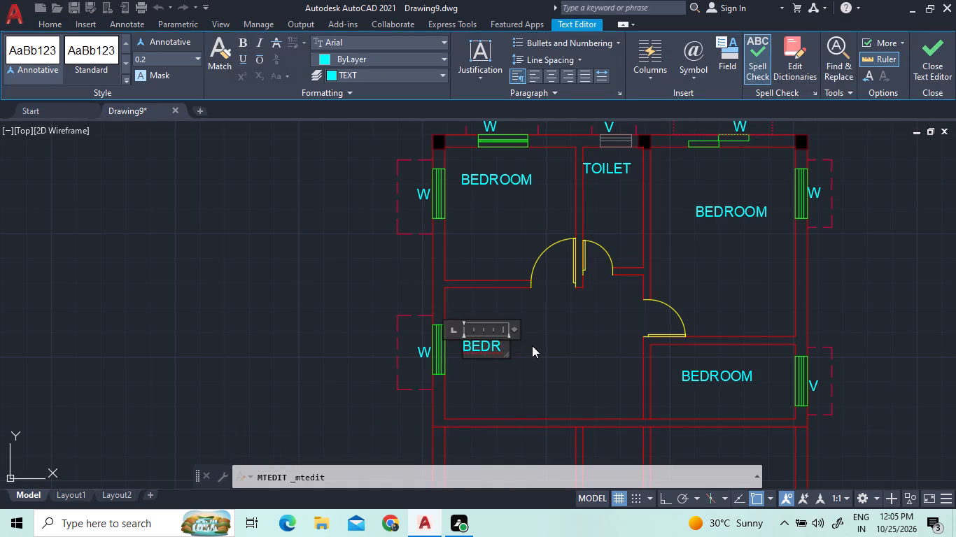
key("BackSpace")
key("BackSpace")
key("BackSpace")
key("BackSpace")
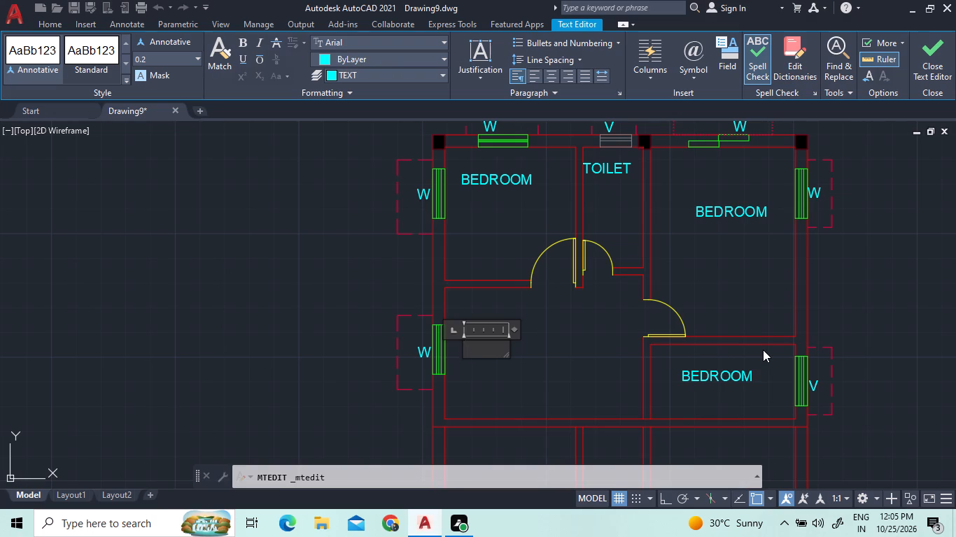
key("d")
left_click_drag(773, 369, 822, 447)
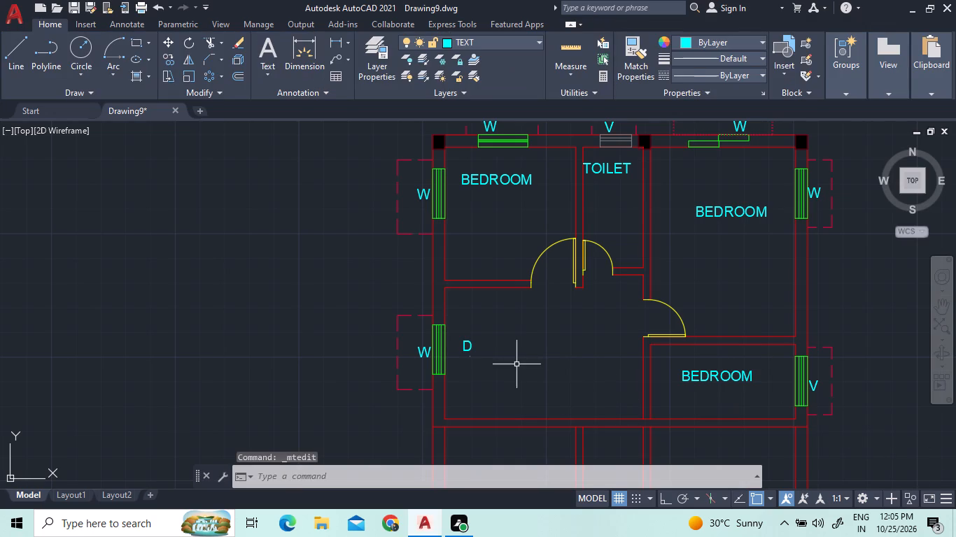
triple_click(470, 345)
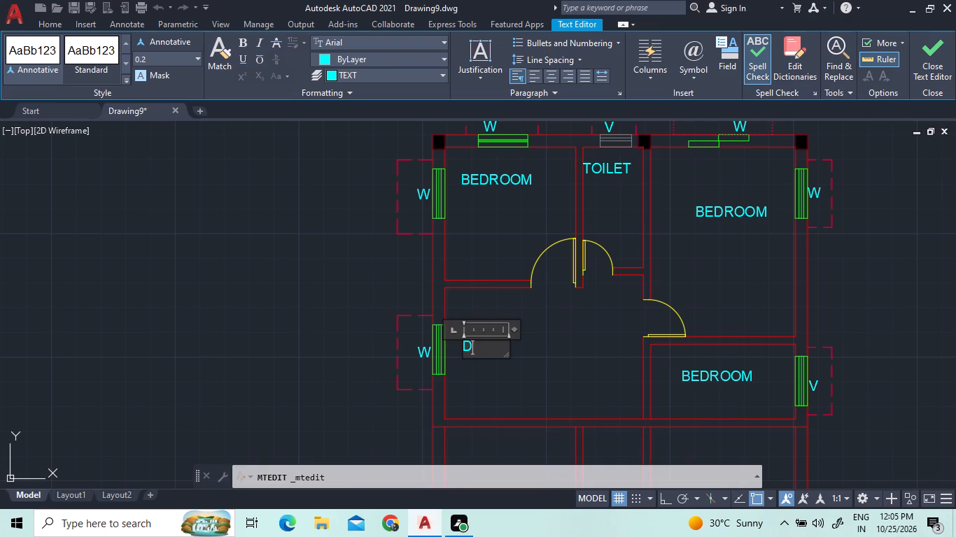
key("i")
left_click(473, 348)
key("Right")
type("NI")
type("NG")
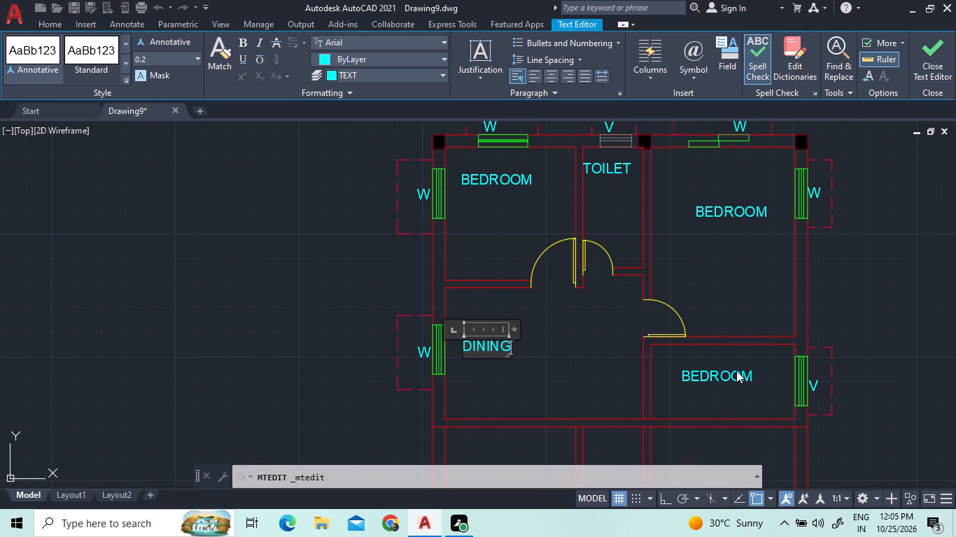
Replace the BEDROOM label in the lower-right room with KITCHEN and finish editing the text.
triple_click(694, 375)
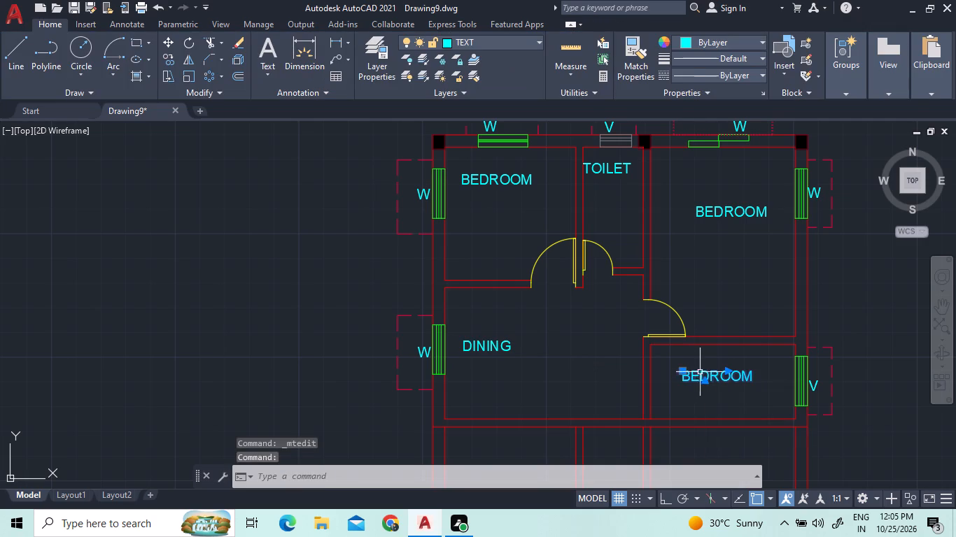
triple_click(717, 378)
left_click(718, 378)
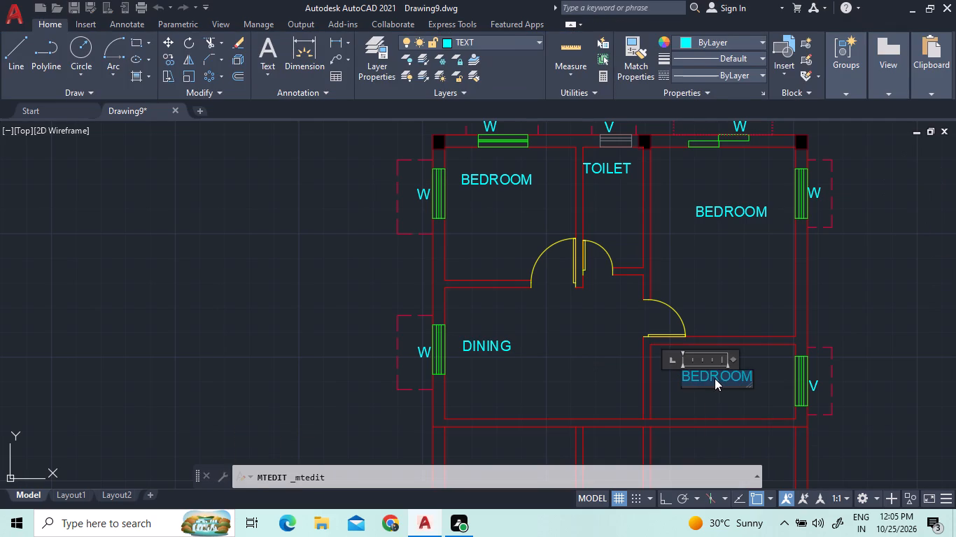
type("KI")
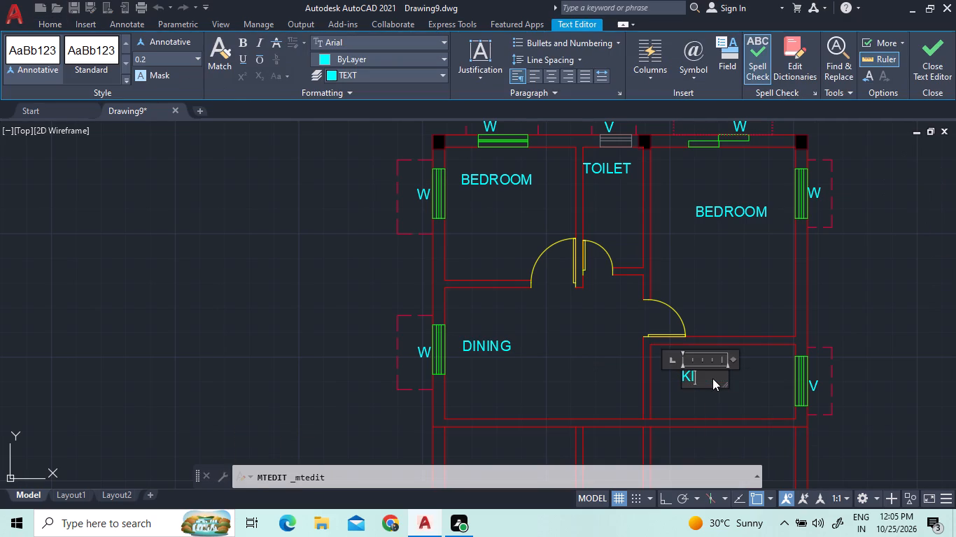
type("TCH")
key("e")
key("n")
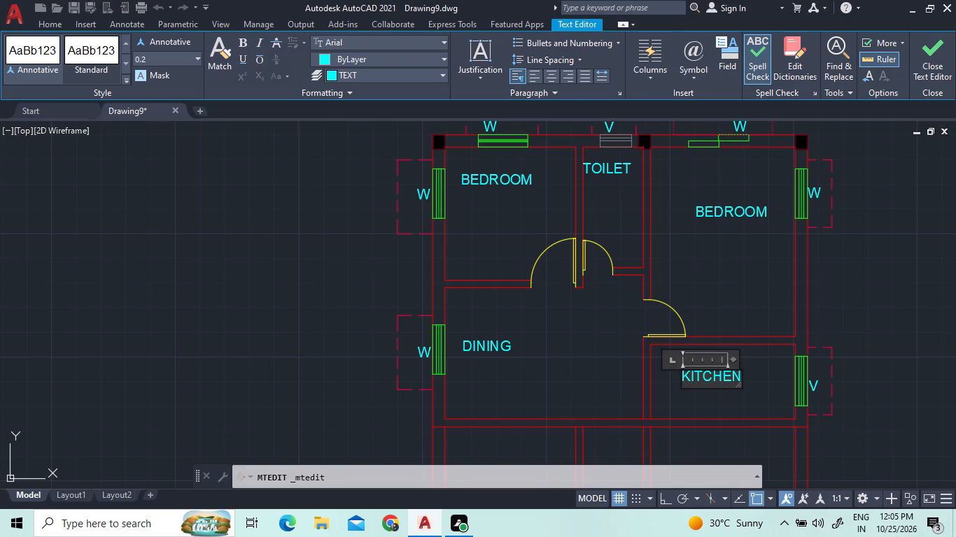
left_click(592, 324)
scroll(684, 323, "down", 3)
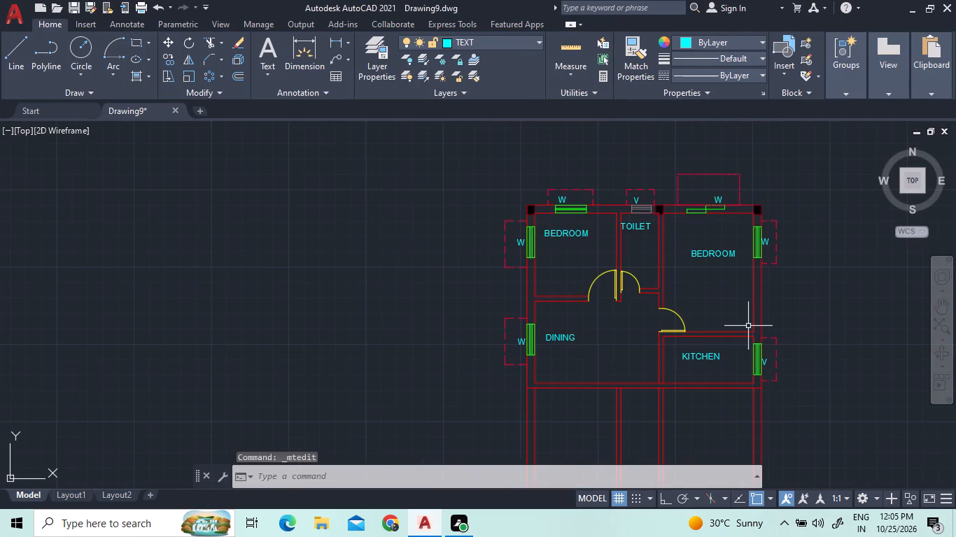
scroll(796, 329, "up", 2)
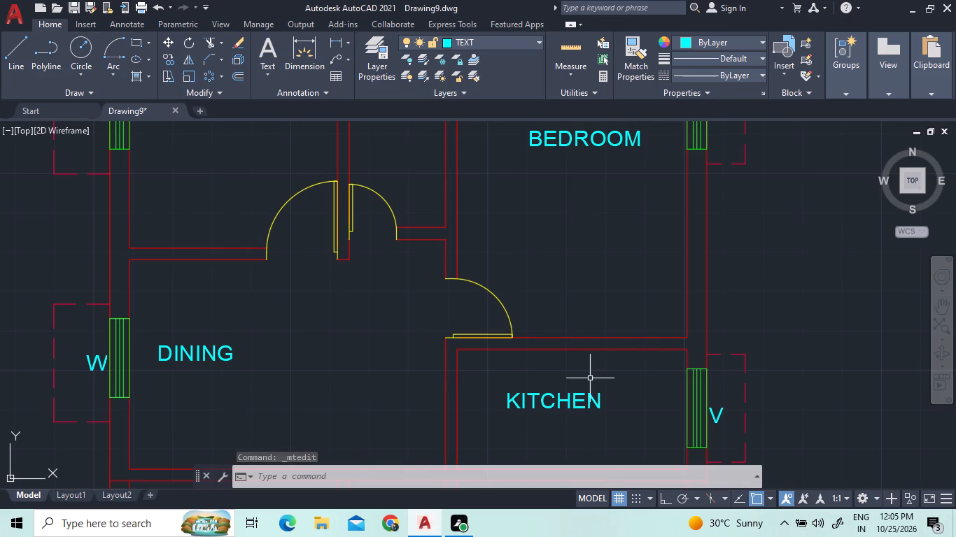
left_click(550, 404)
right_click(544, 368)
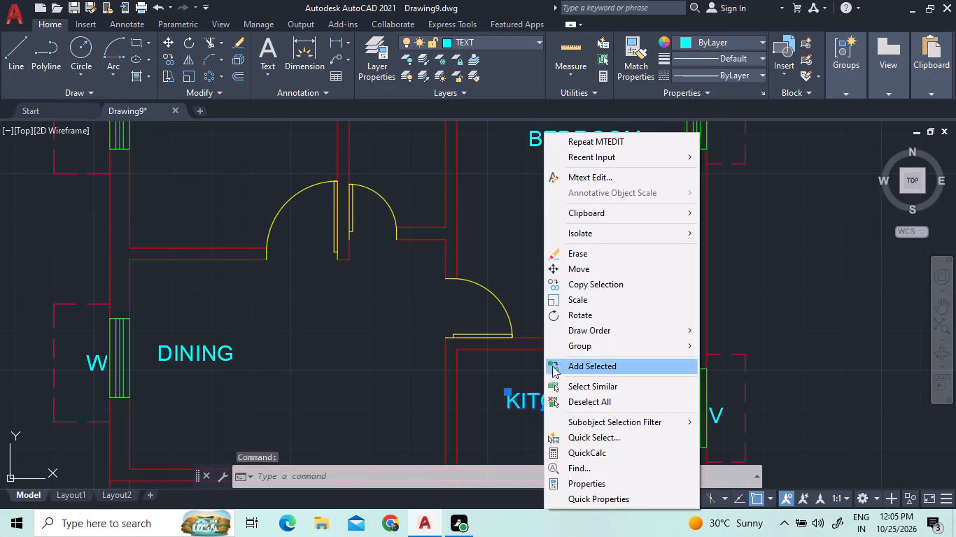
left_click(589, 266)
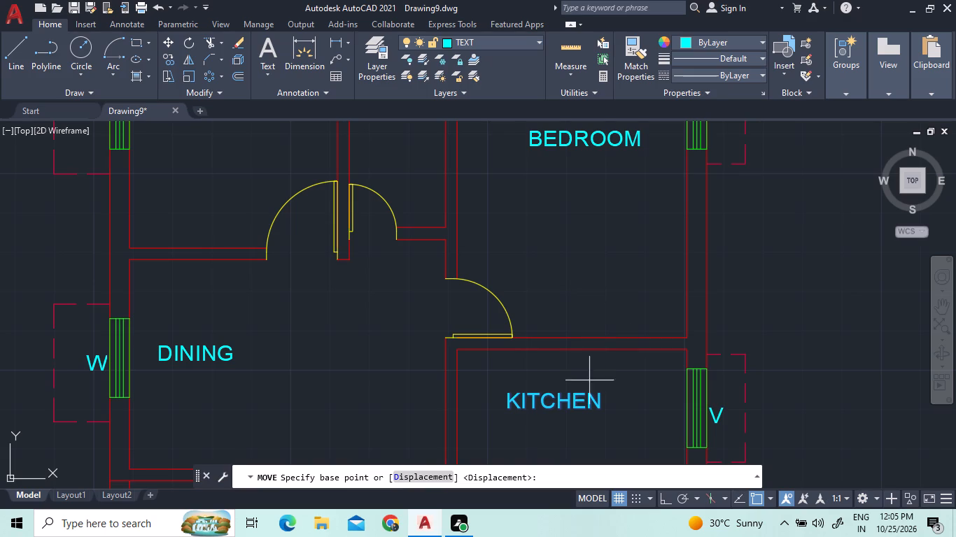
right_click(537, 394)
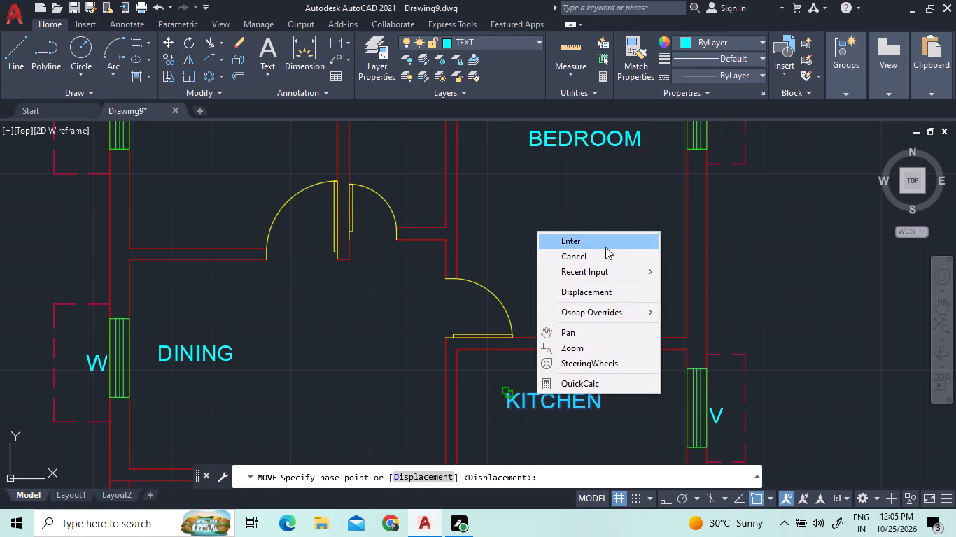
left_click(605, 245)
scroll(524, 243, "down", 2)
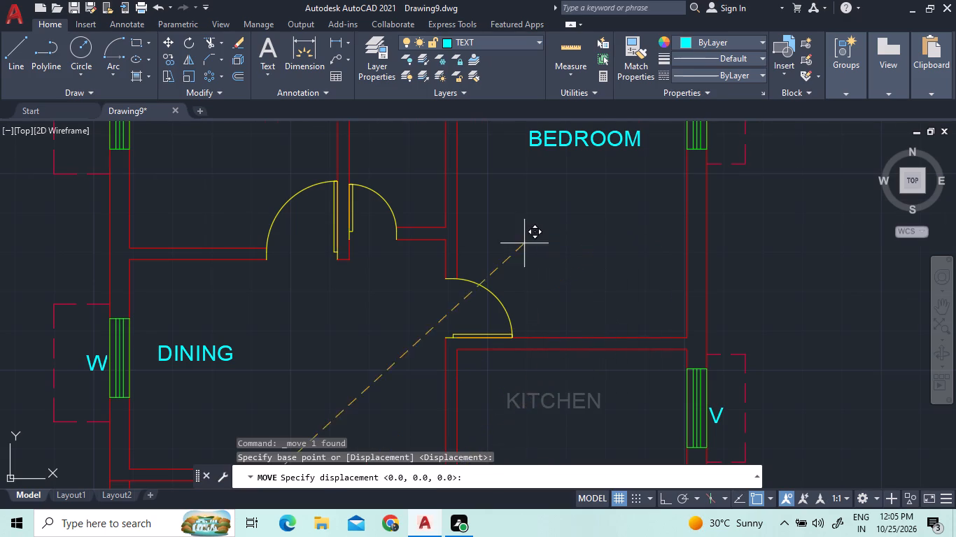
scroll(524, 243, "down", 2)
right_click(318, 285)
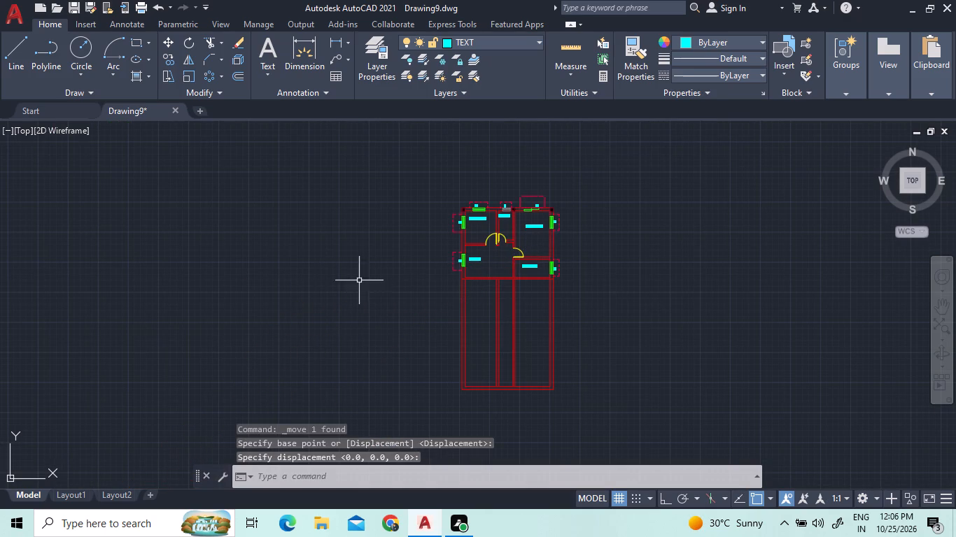
Move the KITCHEN label horizontally within its room, closer to the ventilator in the right outer wall.
scroll(545, 245, "up", 3)
left_click(500, 334)
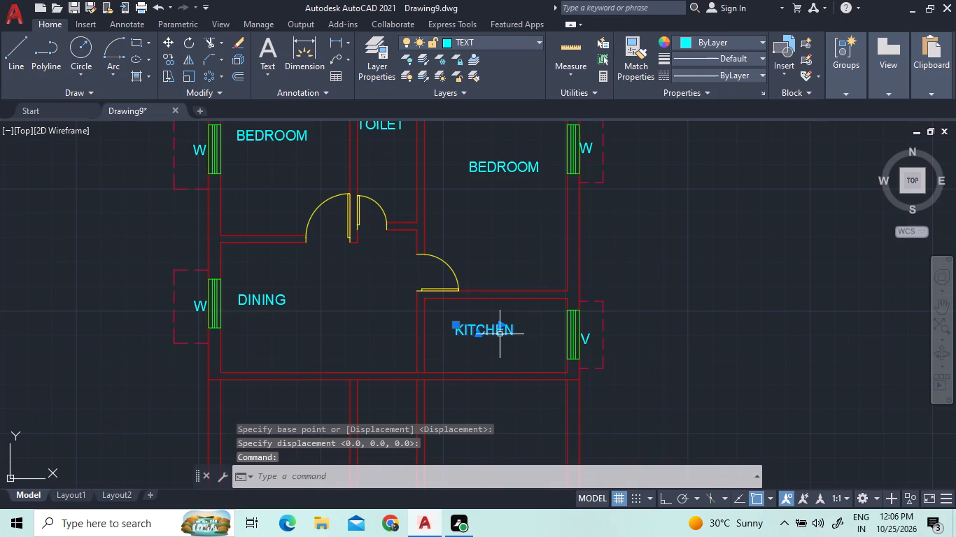
right_click(492, 324)
left_click(522, 275)
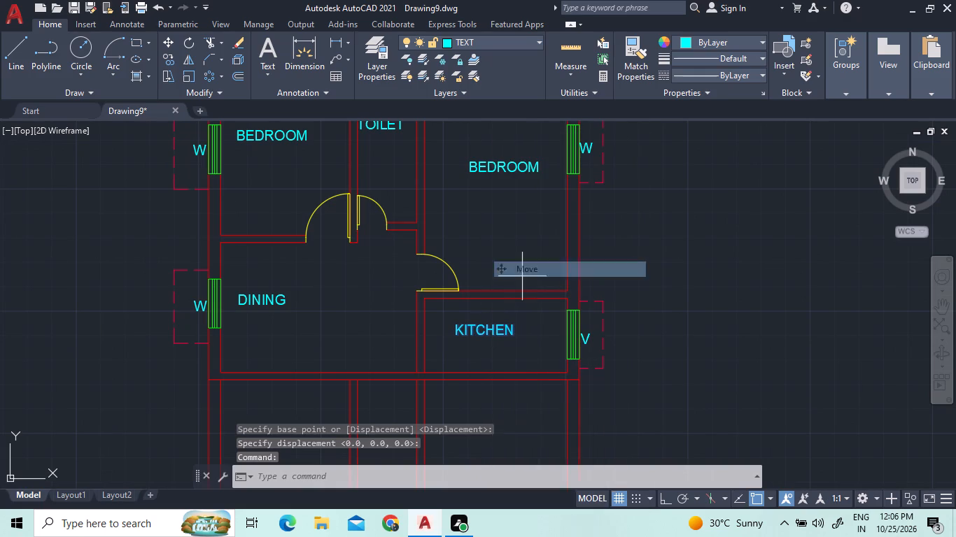
left_click(492, 328)
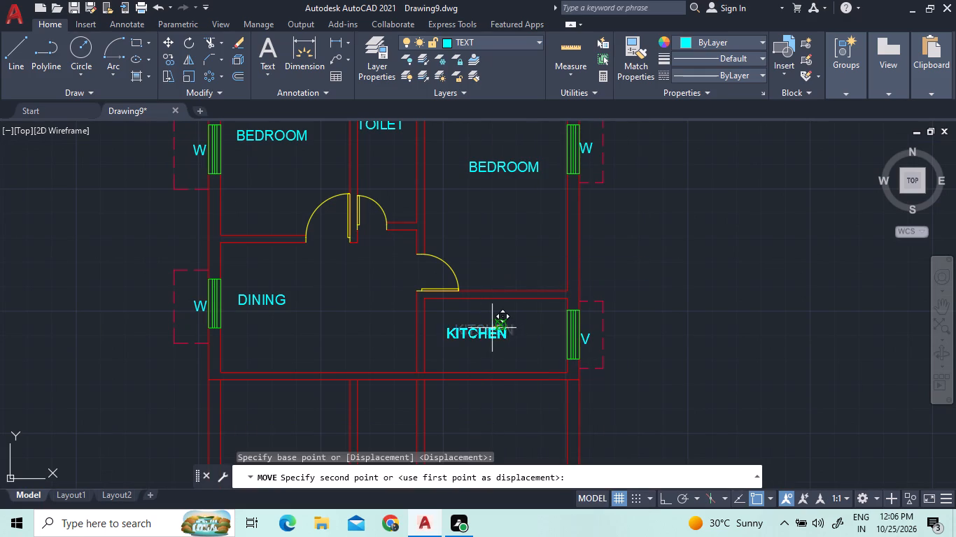
left_click(544, 326)
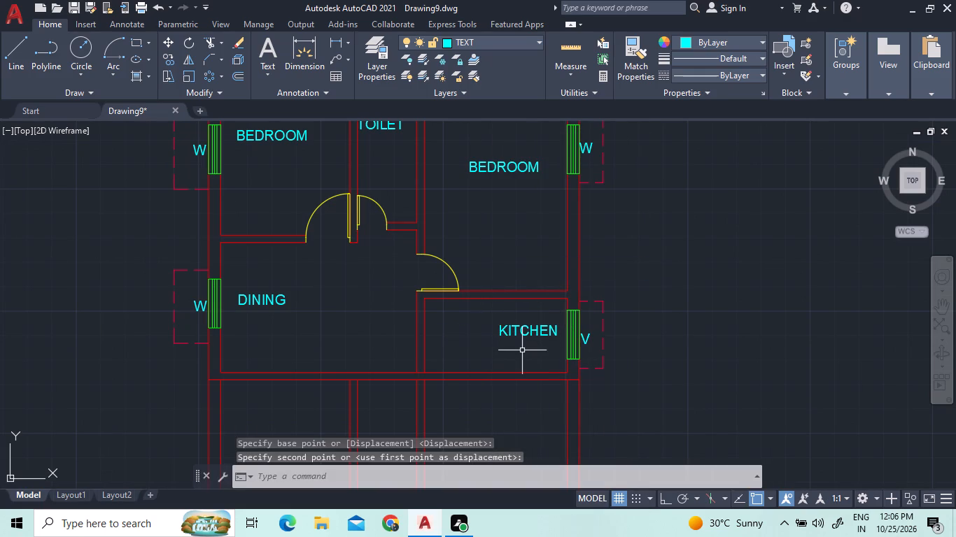
Mirror the upper-right bedroom's door downward into the kitchen about its closed leaf's base line, with Ortho on, keeping the source door.
scroll(499, 356, "up", 1)
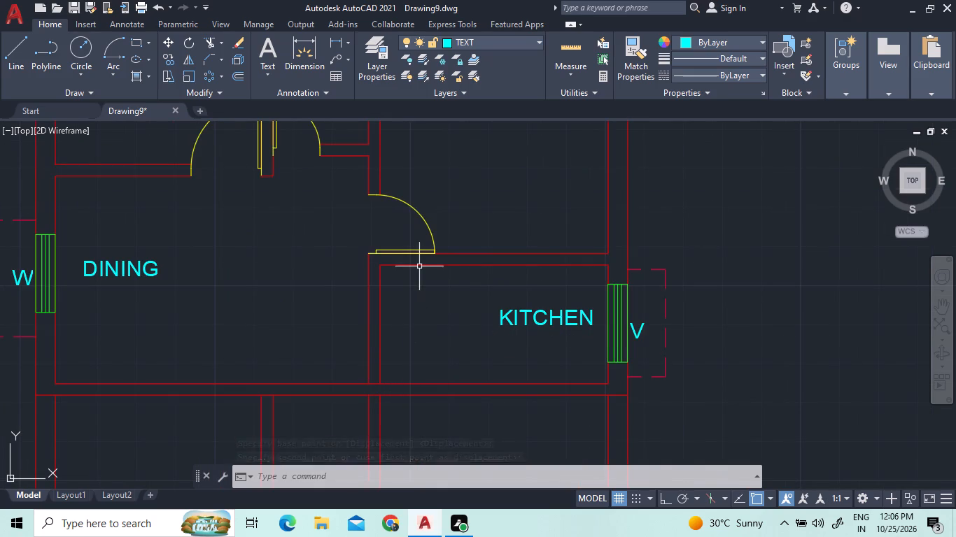
scroll(415, 261, "up", 1)
left_click(477, 206)
left_click(401, 200)
right_click(401, 200)
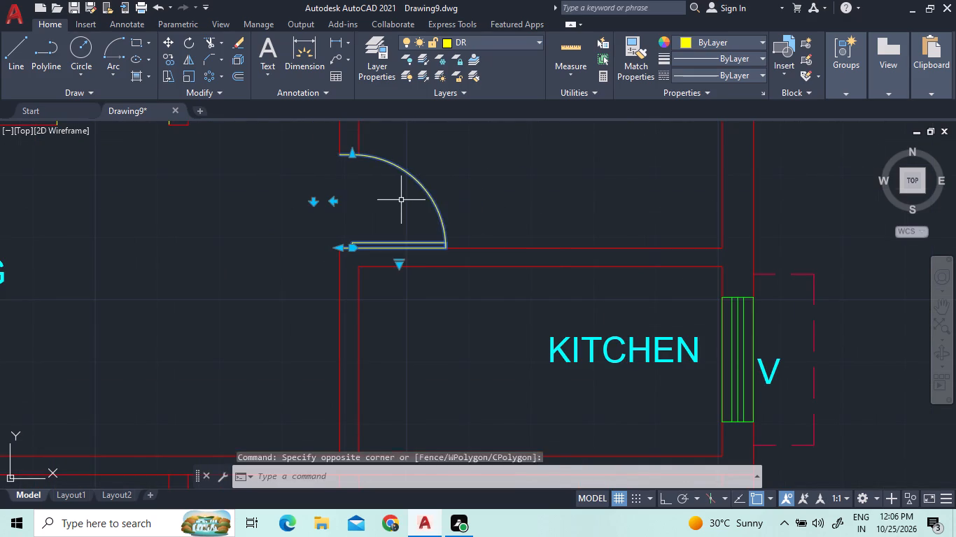
left_click(191, 57)
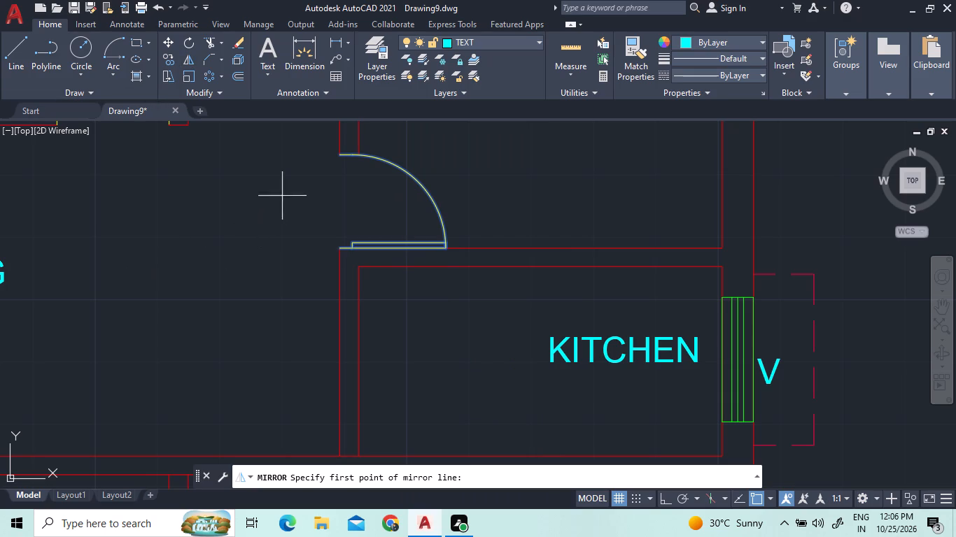
left_click(340, 248)
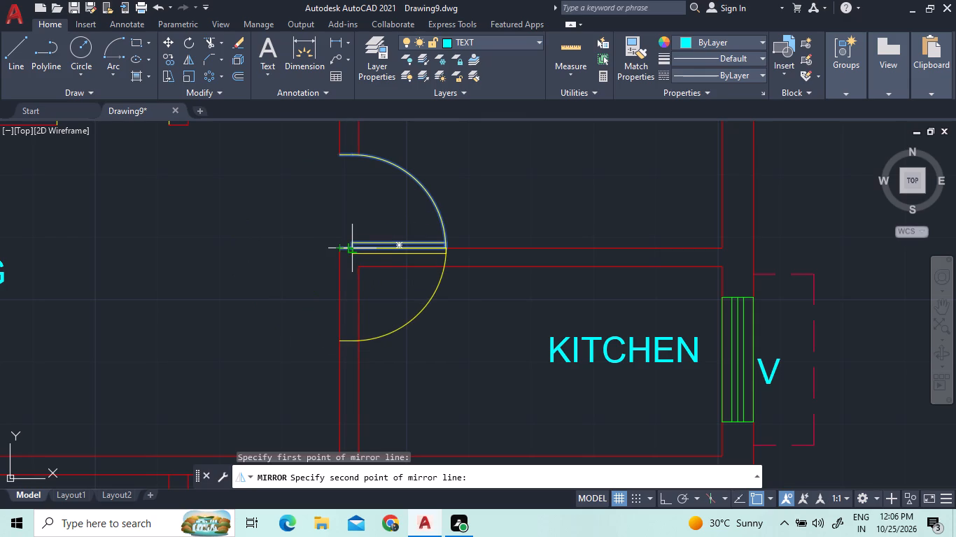
scroll(353, 250, "up", 3)
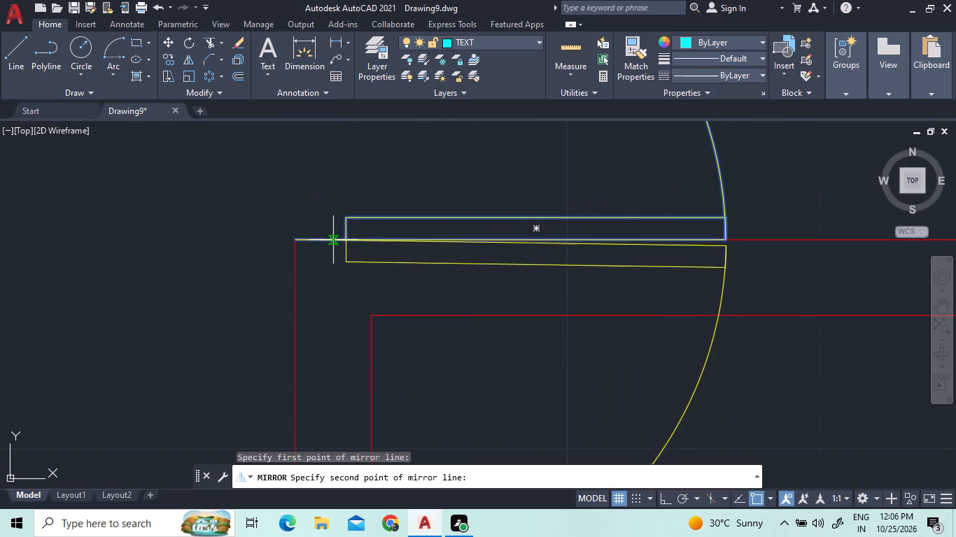
left_click(662, 498)
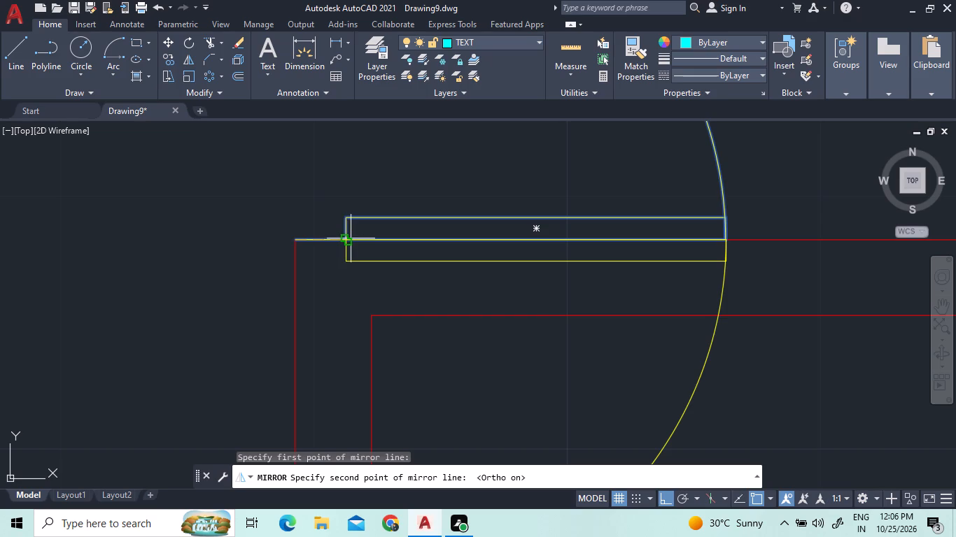
scroll(351, 238, "up", 3)
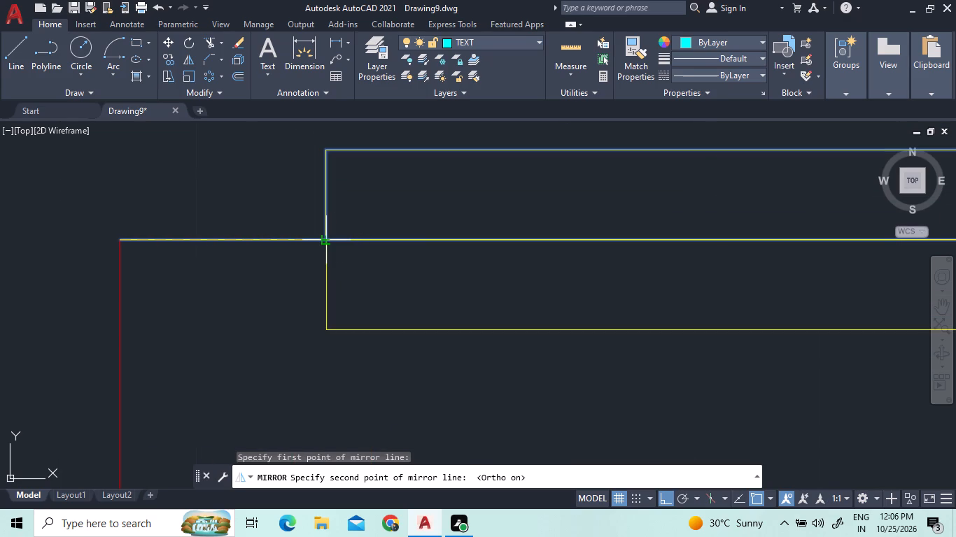
left_click(326, 240)
scroll(349, 243, "down", 5)
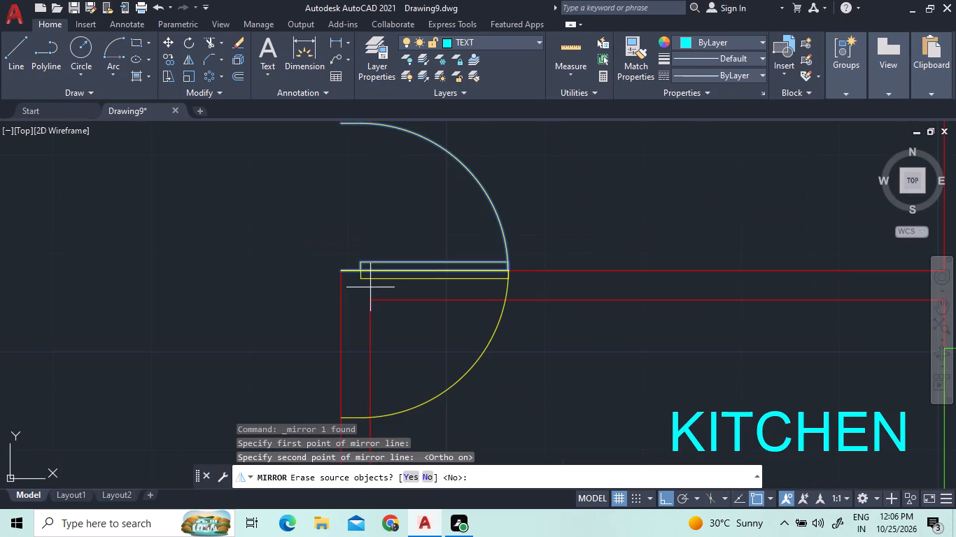
left_click(430, 474)
Move the mirrored kitchen door straight down so its base line aligns with the kitchen-side face of the partition wall.
left_click(473, 375)
left_click(380, 313)
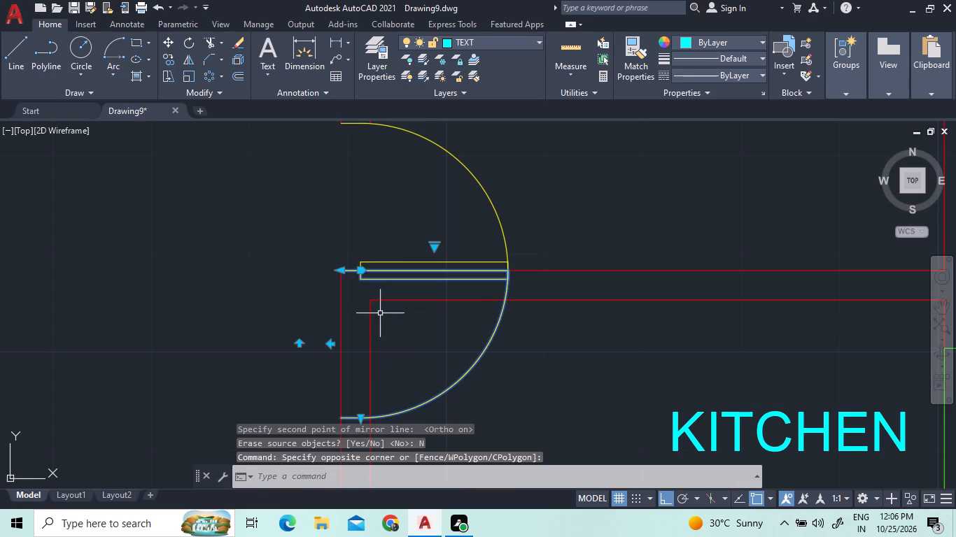
scroll(343, 248, "up", 3)
right_click(342, 246)
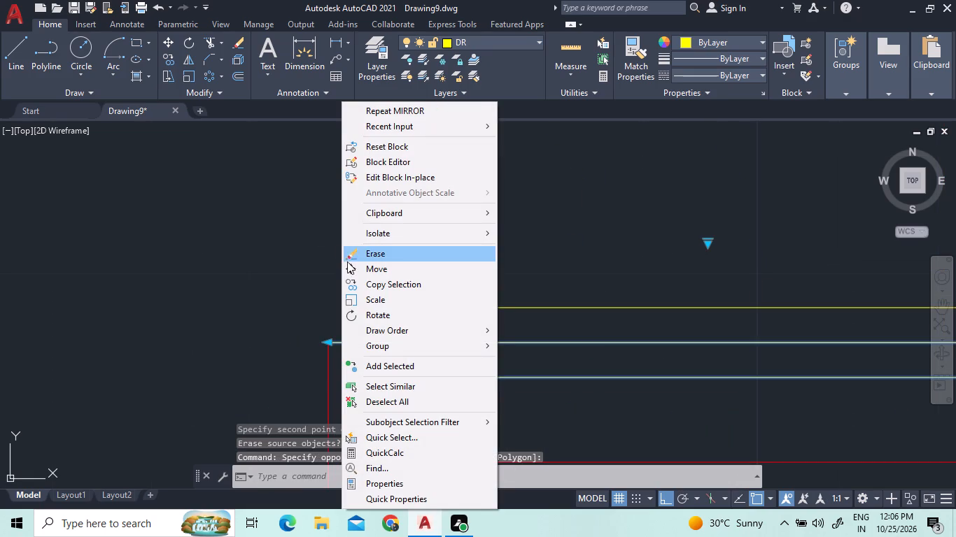
left_click(349, 263)
scroll(349, 263, "down", 3)
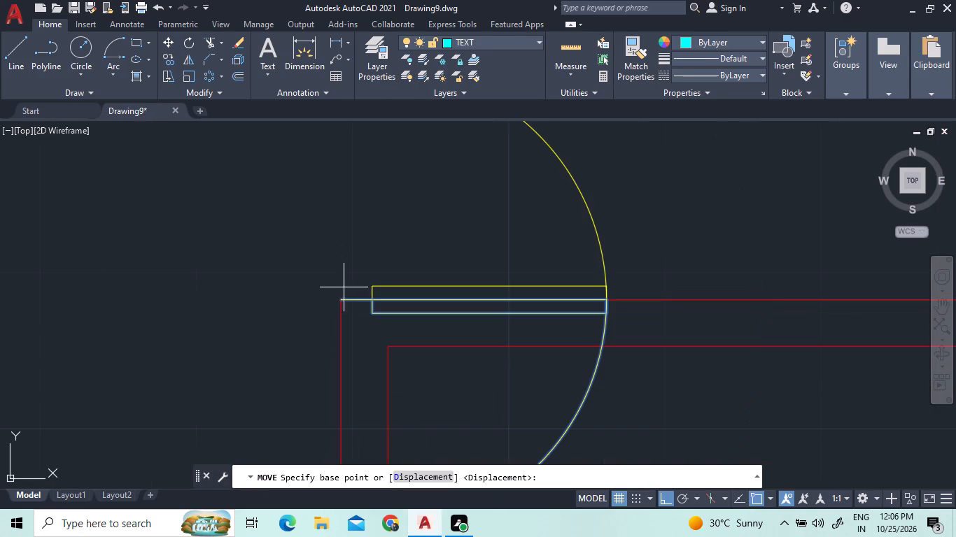
left_click(339, 302)
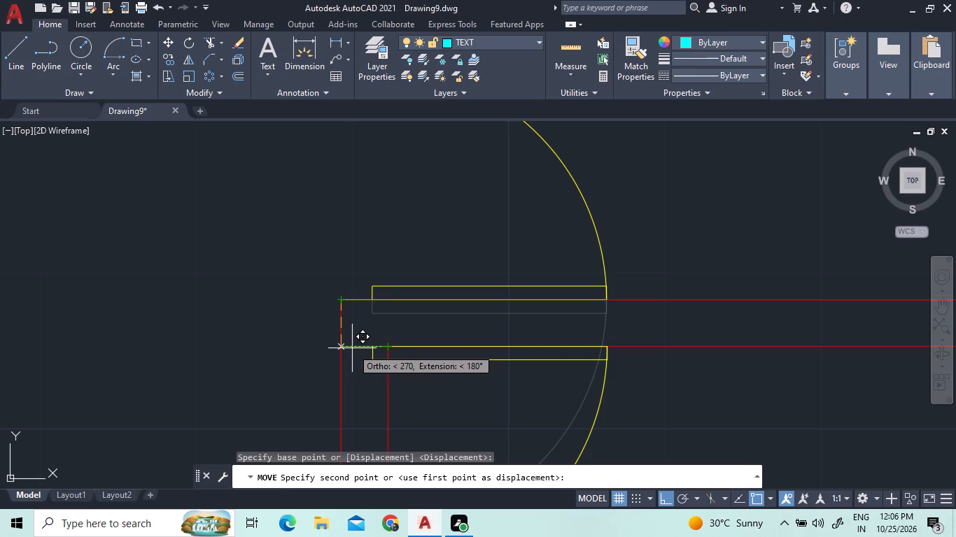
scroll(340, 346, "up", 3)
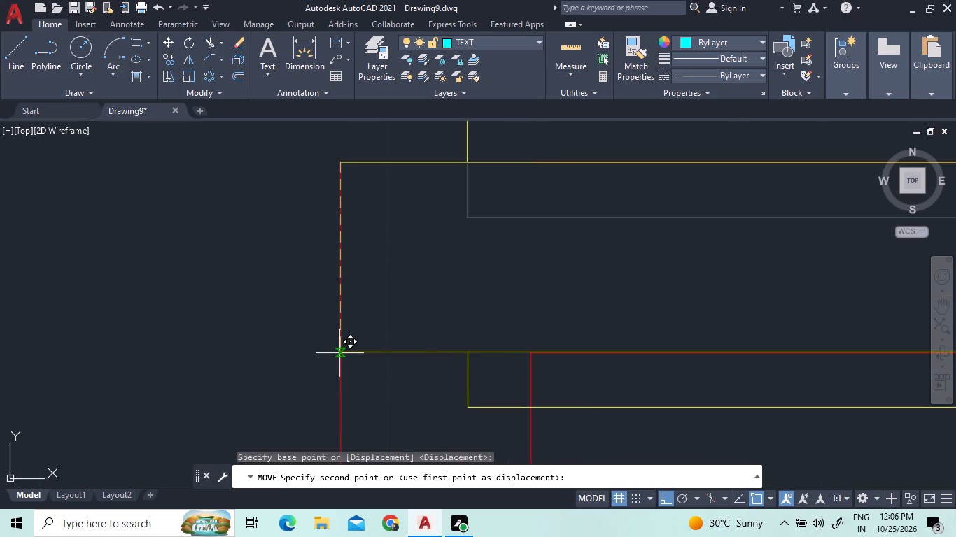
left_click(340, 353)
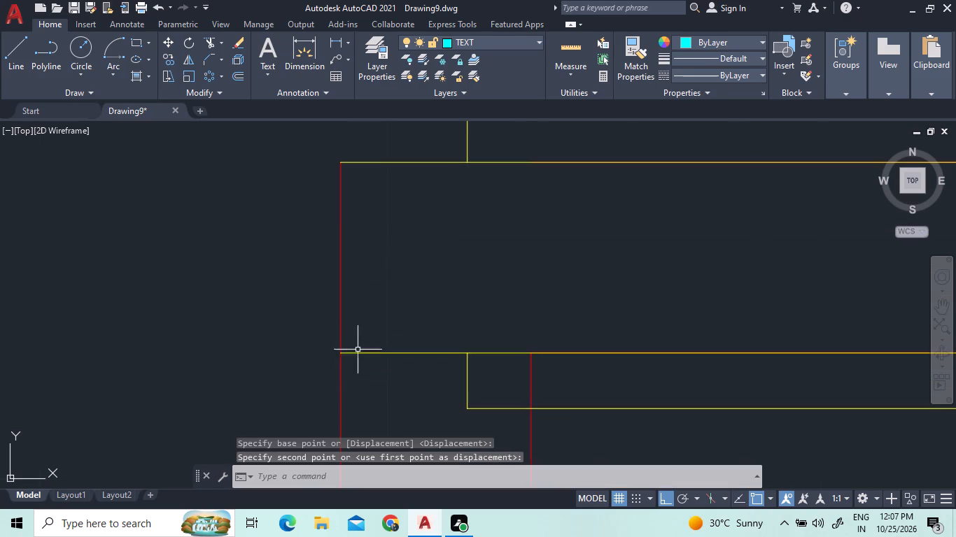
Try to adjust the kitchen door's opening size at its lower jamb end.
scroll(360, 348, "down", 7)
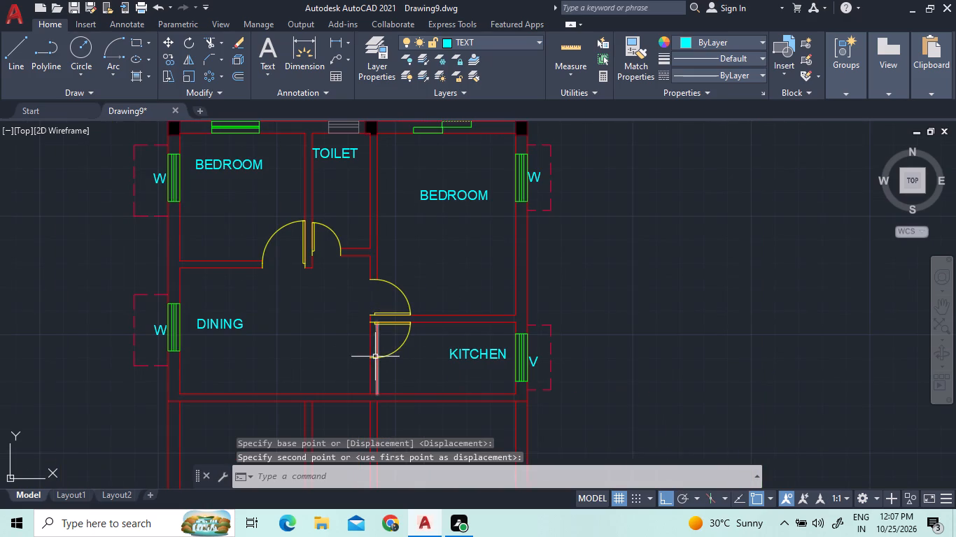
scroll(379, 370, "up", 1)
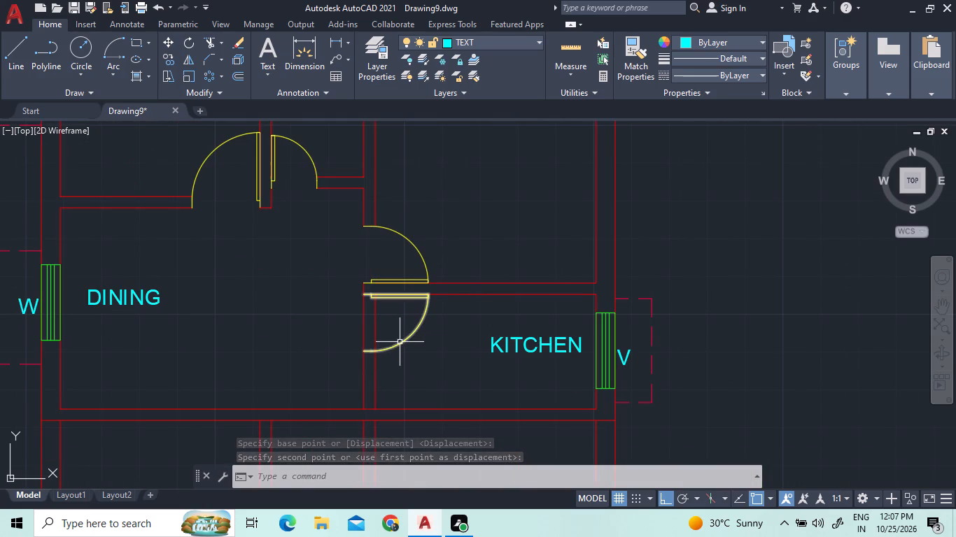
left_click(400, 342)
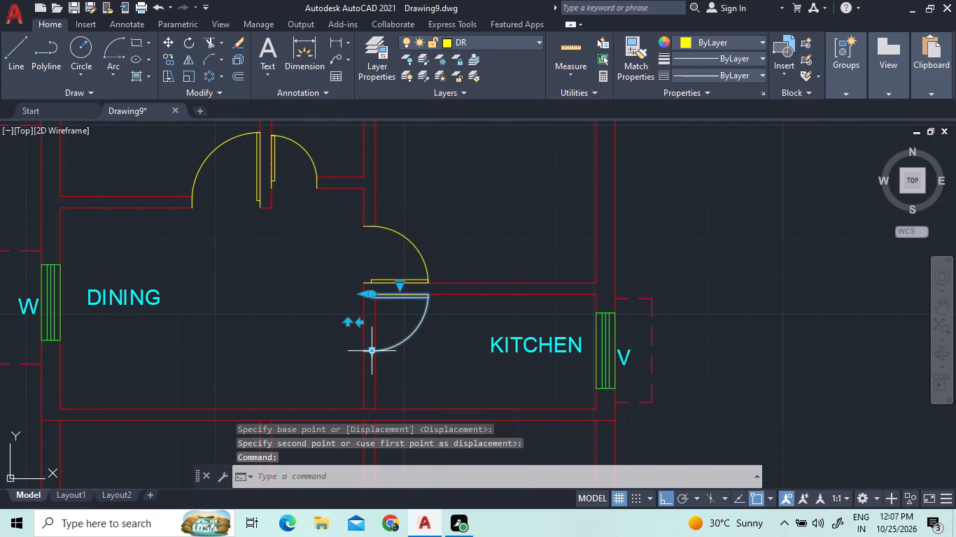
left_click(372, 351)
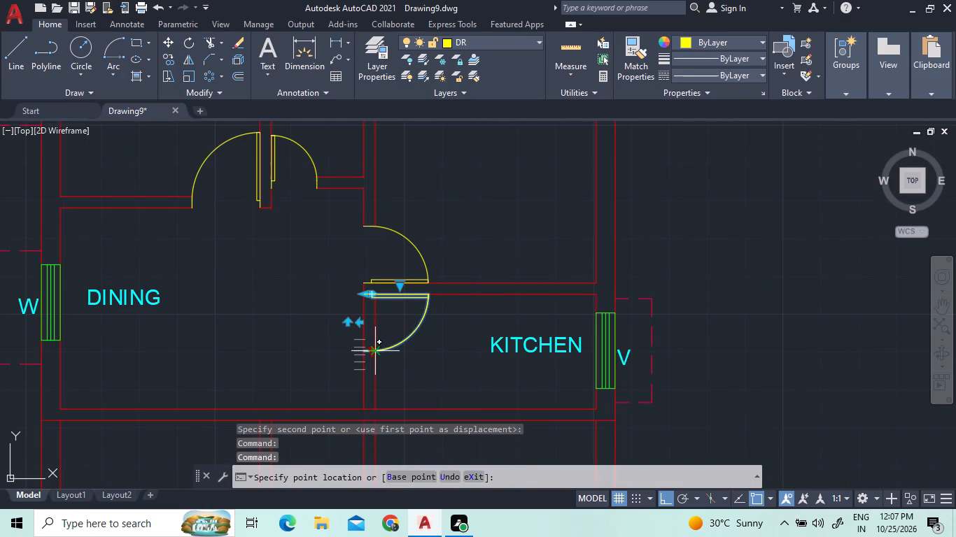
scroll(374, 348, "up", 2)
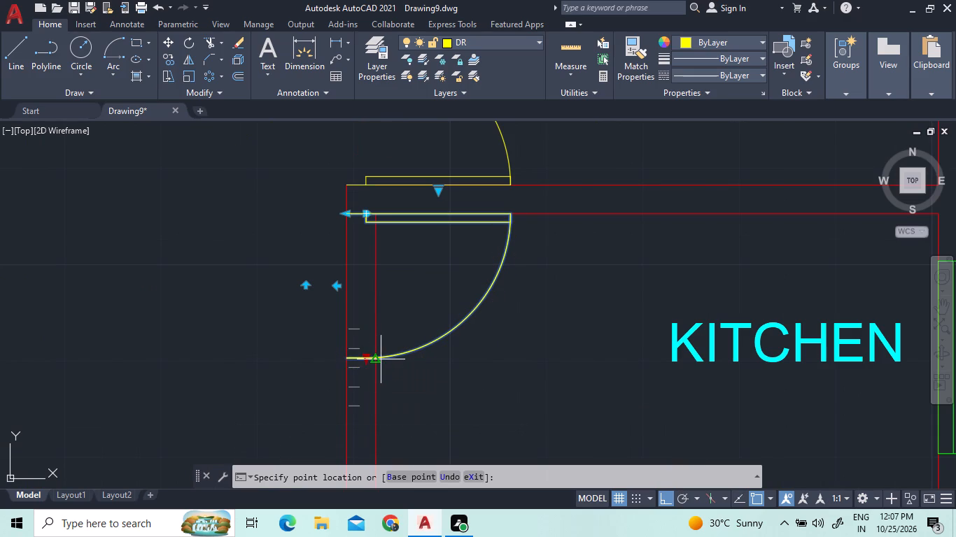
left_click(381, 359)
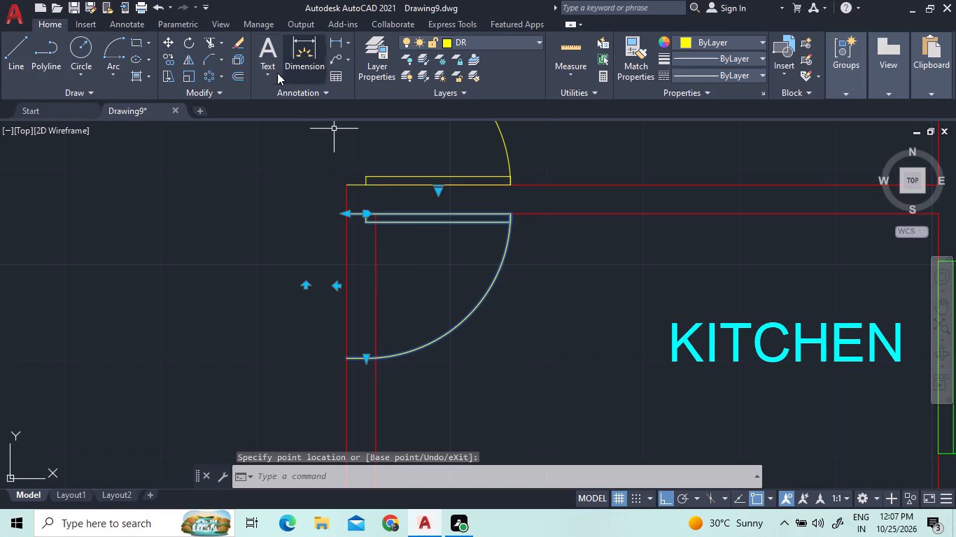
Trim both wall lines across the kitchen door opening, including the short piece inside the door leaf, and end the Trim command.
left_click(206, 40)
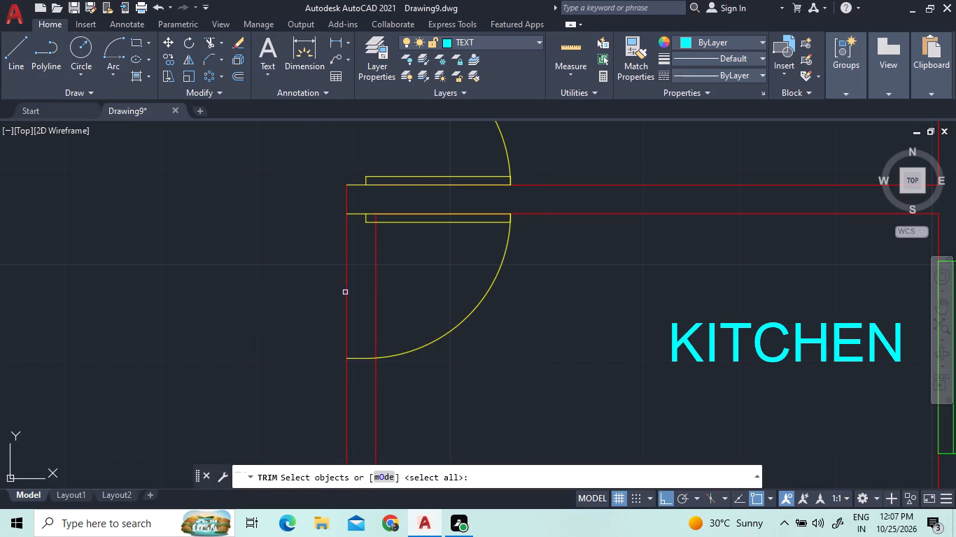
left_click(203, 38)
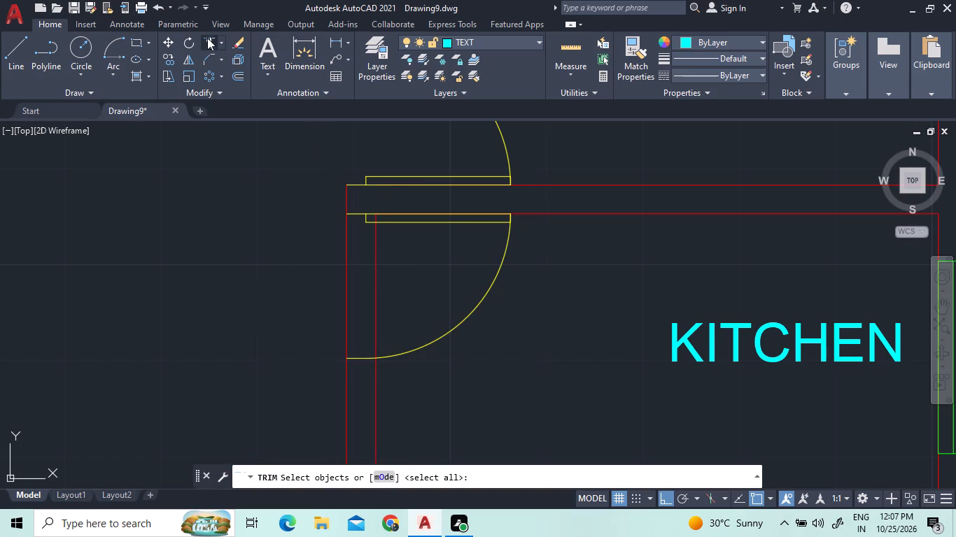
left_click(213, 38)
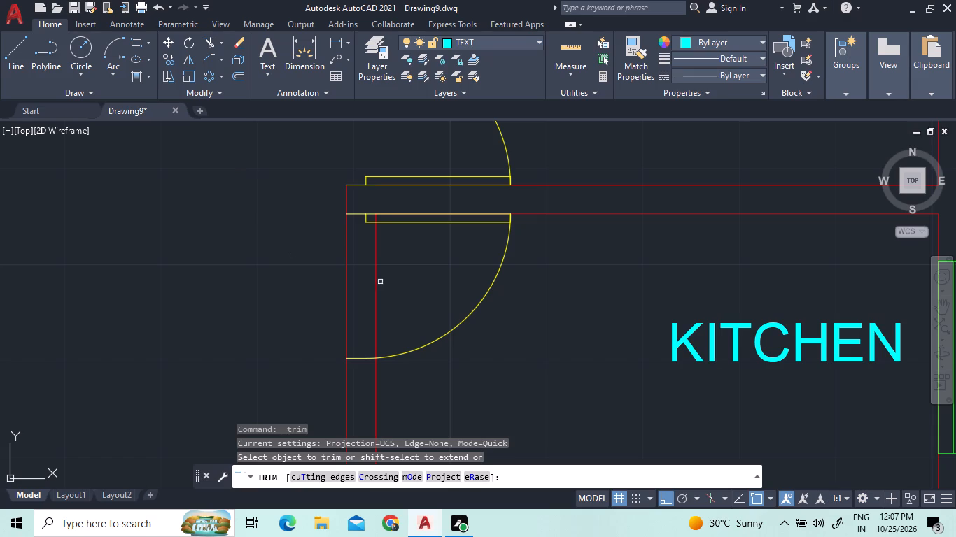
left_click(346, 268)
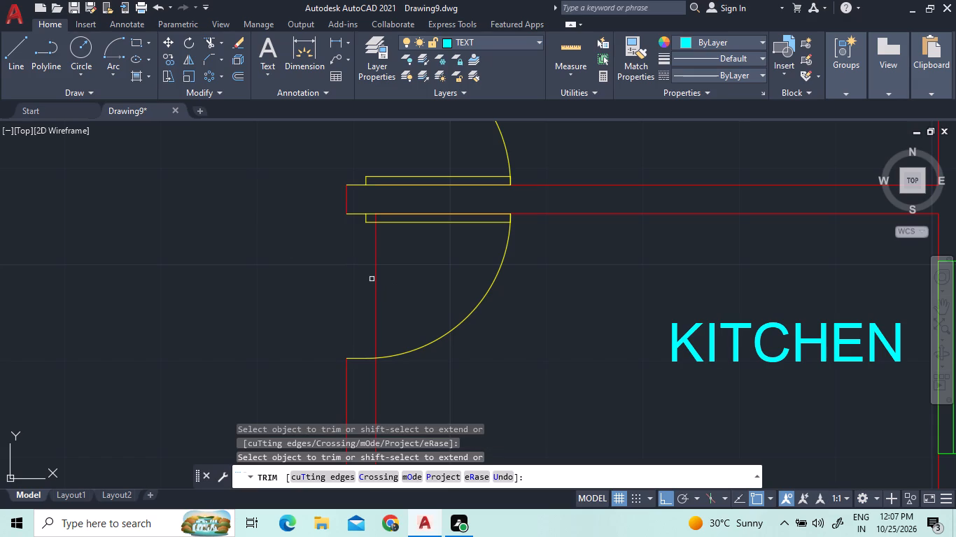
left_click(377, 281)
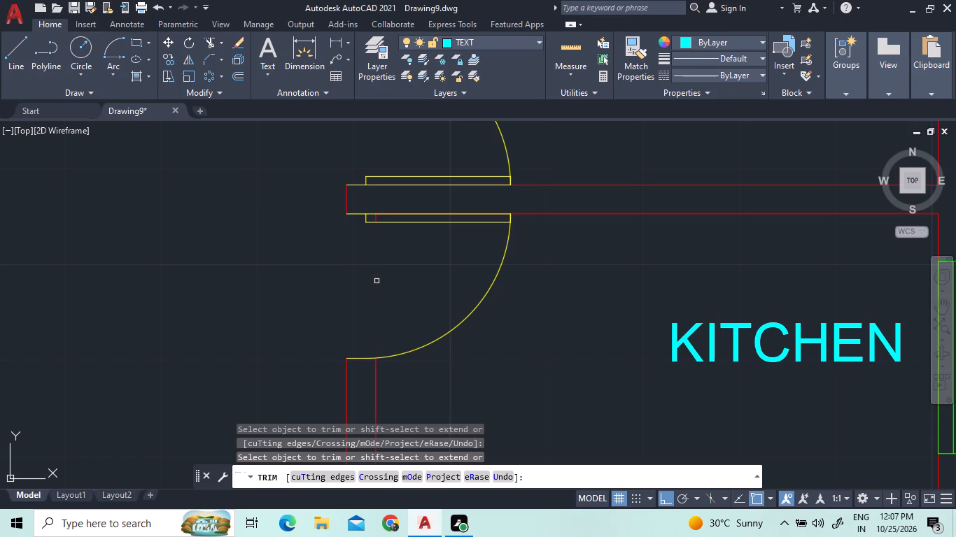
left_click(374, 217)
scroll(340, 292, "down", 2)
scroll(422, 304, "down", 2)
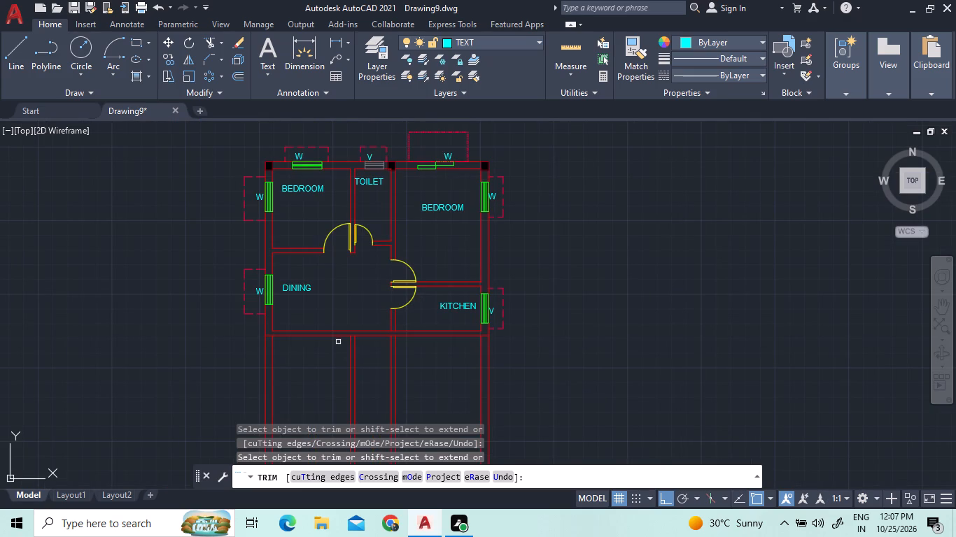
scroll(338, 341, "up", 2)
right_click(304, 299)
left_click(321, 305)
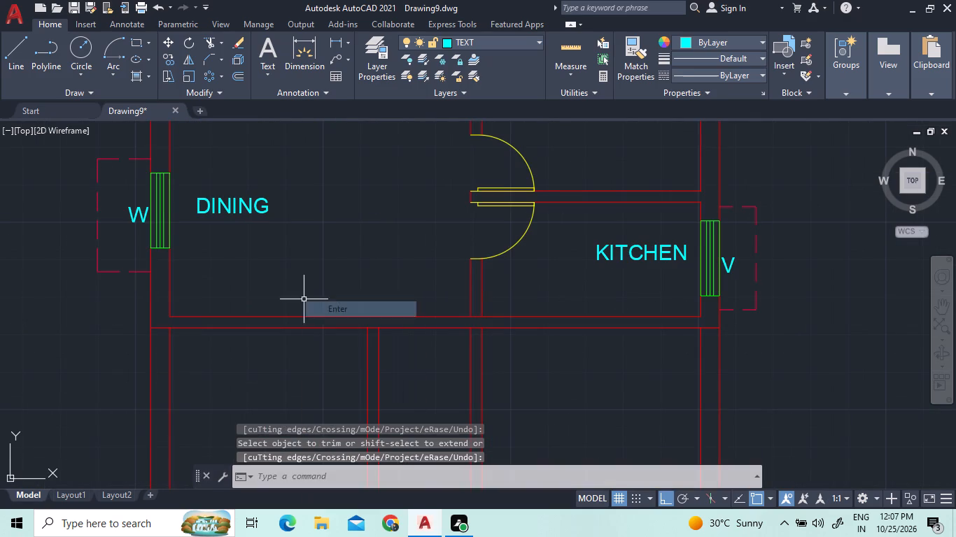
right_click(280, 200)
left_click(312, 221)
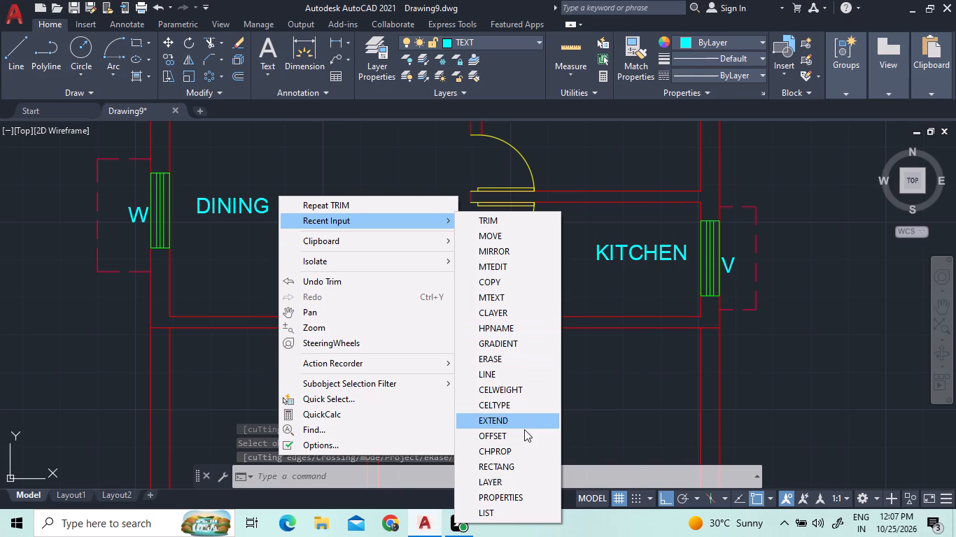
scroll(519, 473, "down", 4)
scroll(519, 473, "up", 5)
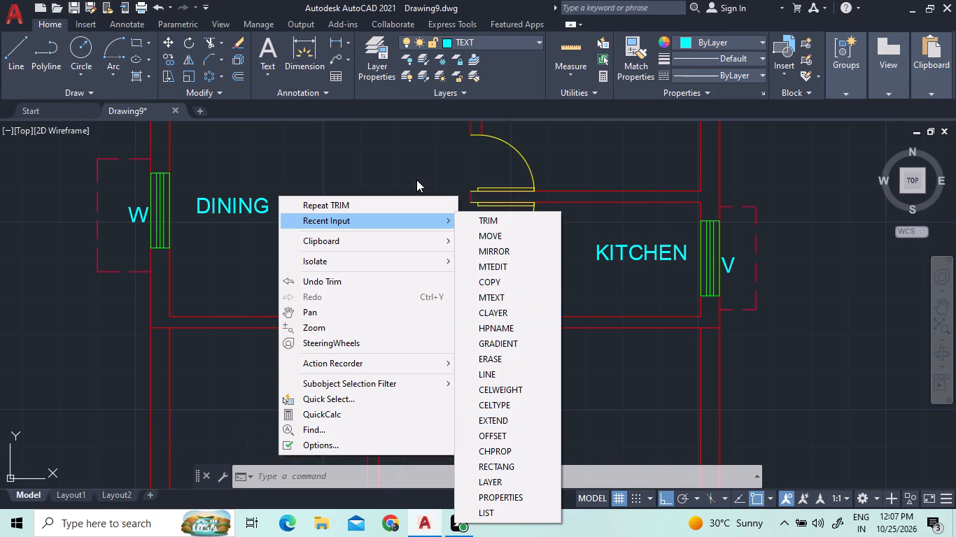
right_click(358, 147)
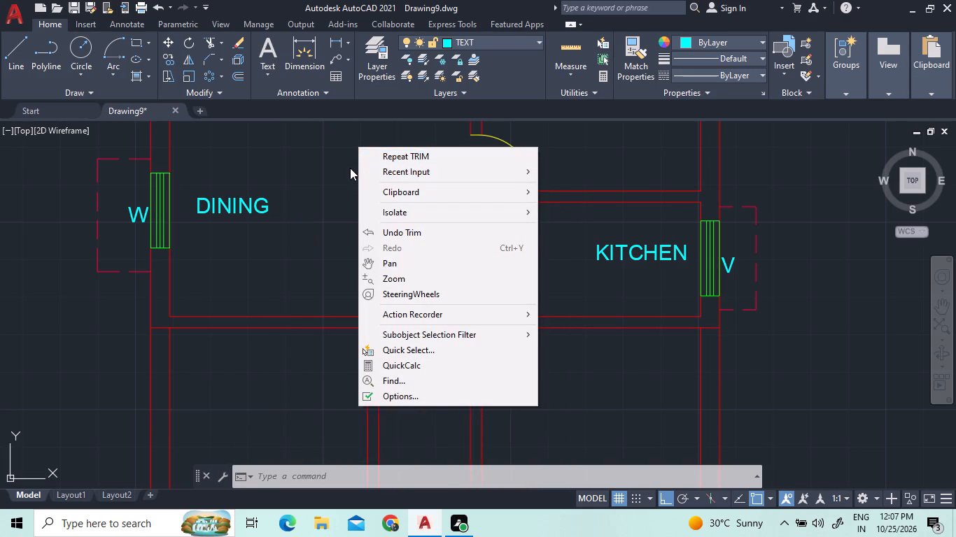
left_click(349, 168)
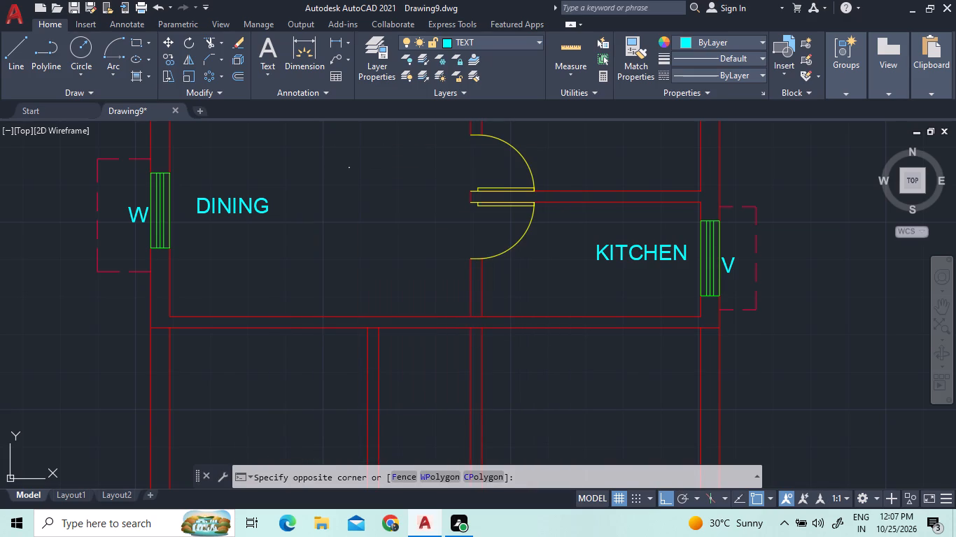
Insert a Door - Metric block from the Architectural tool palette into the dining room beside the DINING label, and close the palettes.
key("t")
key("p")
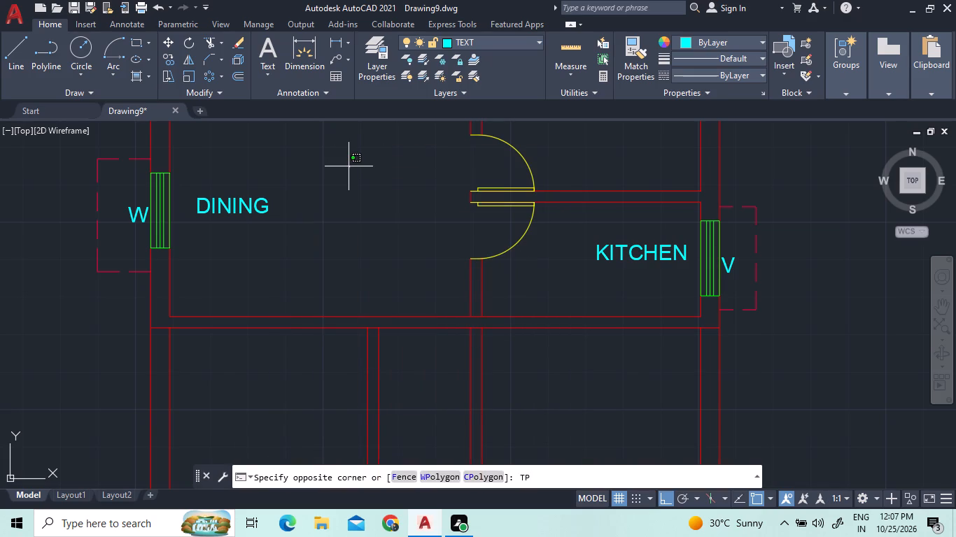
key("Return")
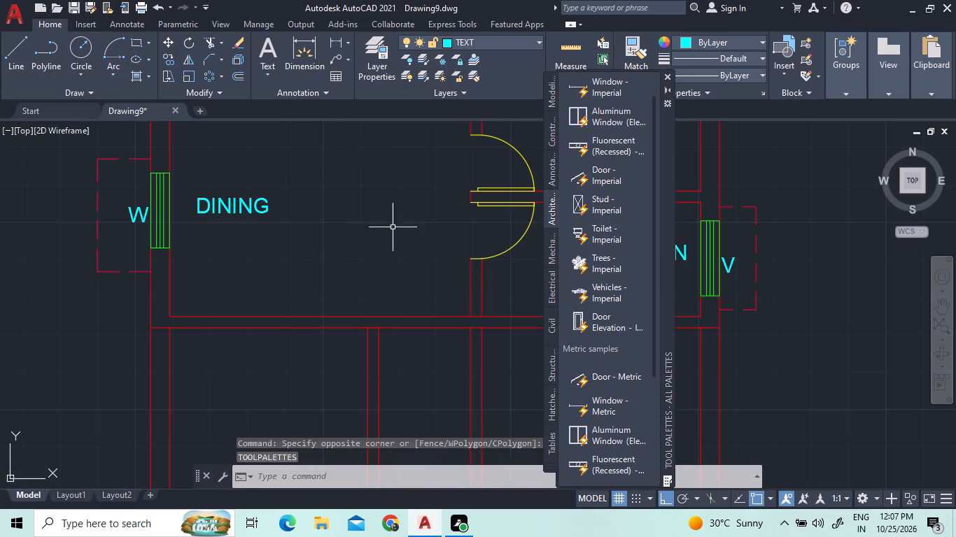
left_click_drag(596, 376, 274, 231)
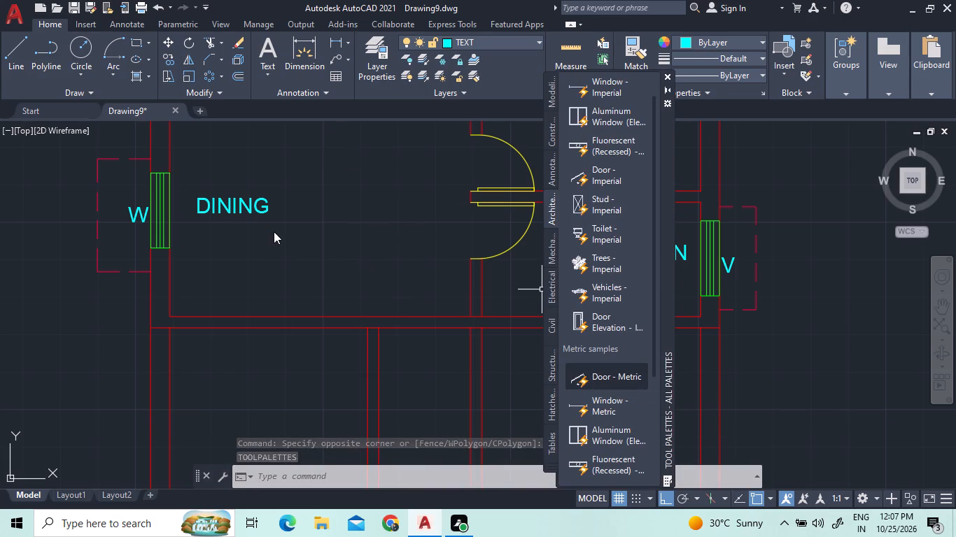
left_click_drag(274, 231, 269, 238)
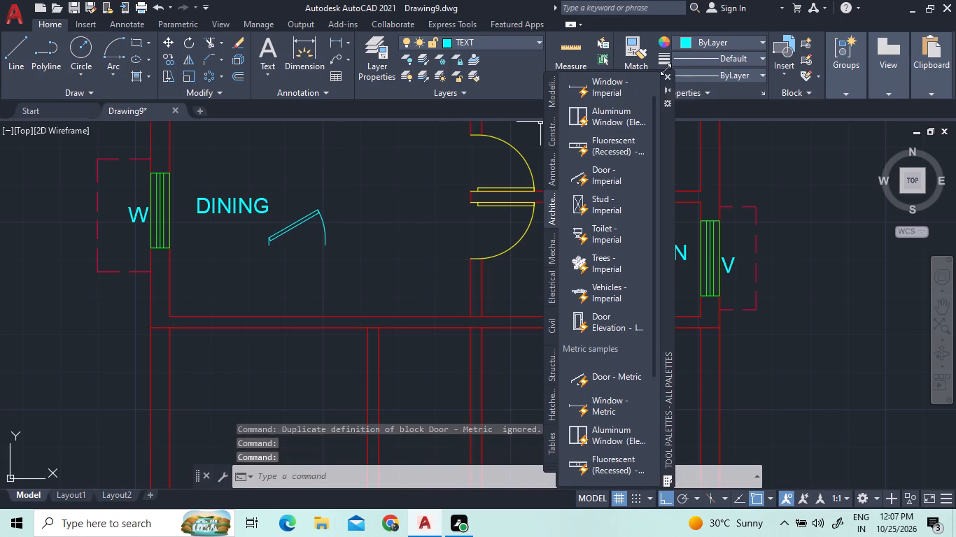
left_click(666, 69)
left_click(669, 76)
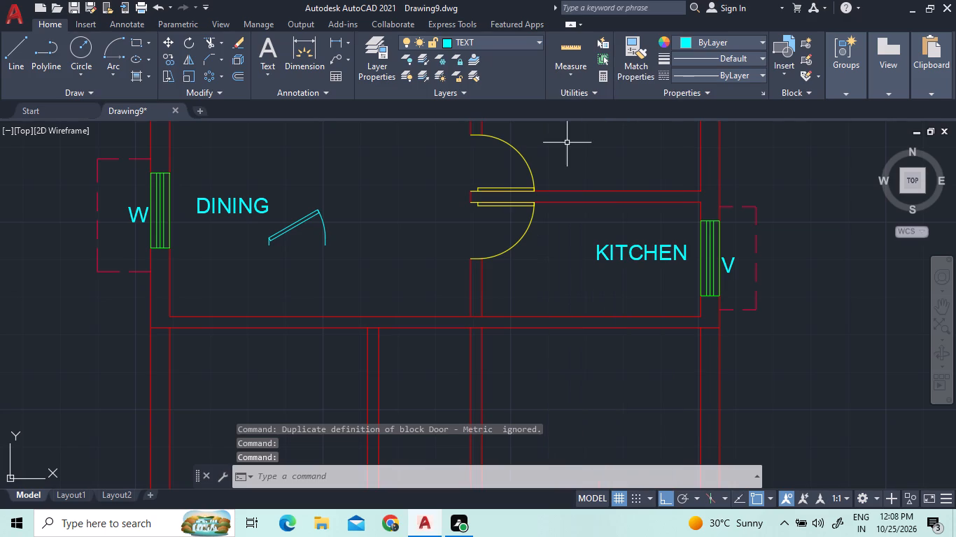
Set the new dining-room door's swing to fully open, with its leaf perpendicular to the opening.
left_click(292, 224)
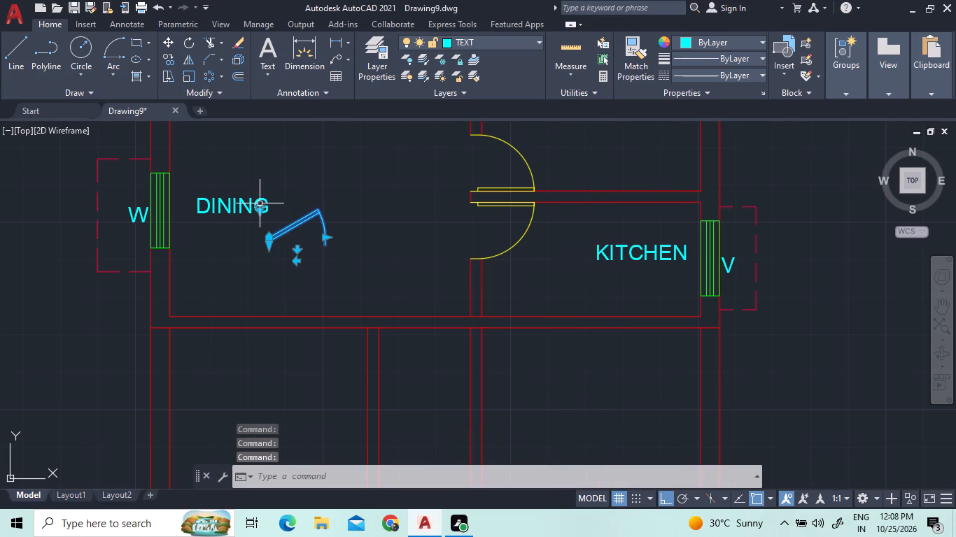
scroll(258, 206, "up", 3)
left_click(264, 222)
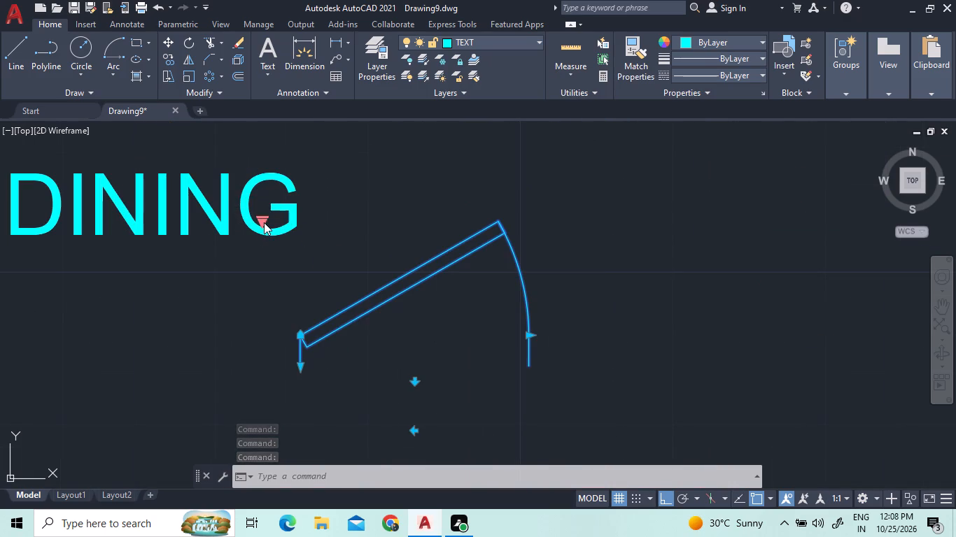
left_click(269, 271)
Widen the new dining-room door horizontally to the largest marked size increment.
scroll(370, 350, "down", 3)
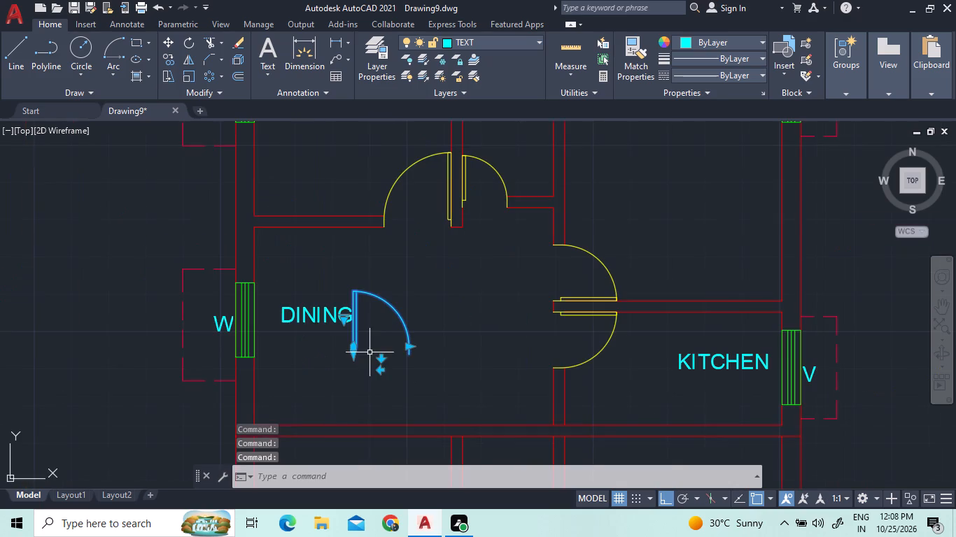
left_click(412, 346)
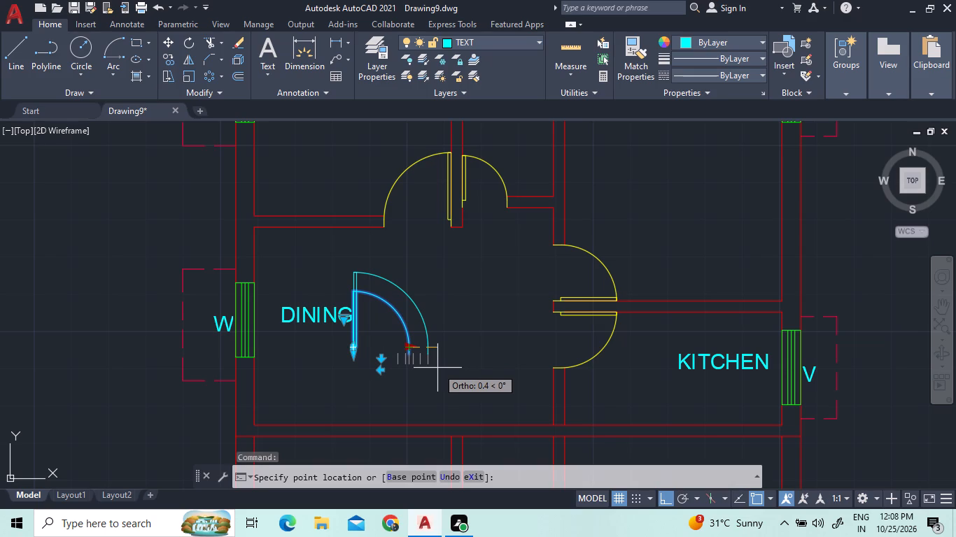
left_click(437, 367)
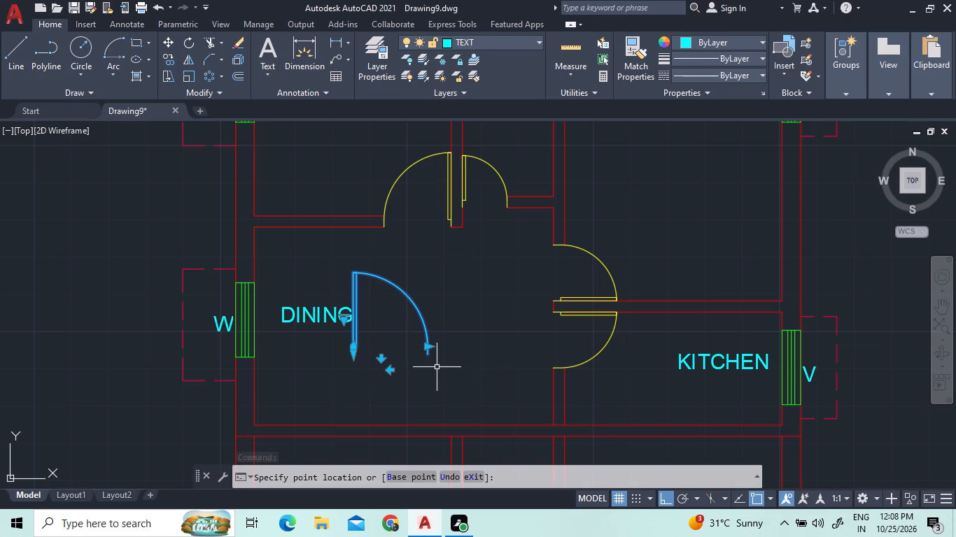
Move the new dining-room door by its hinge-side end point to the inner corner where the outer window wall meets the dining room's lower wall.
right_click(315, 364)
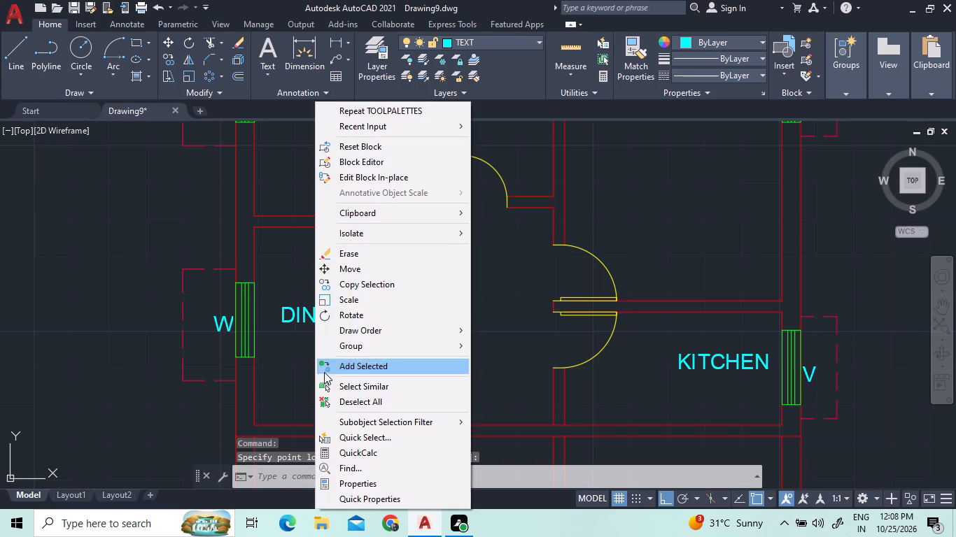
left_click(372, 267)
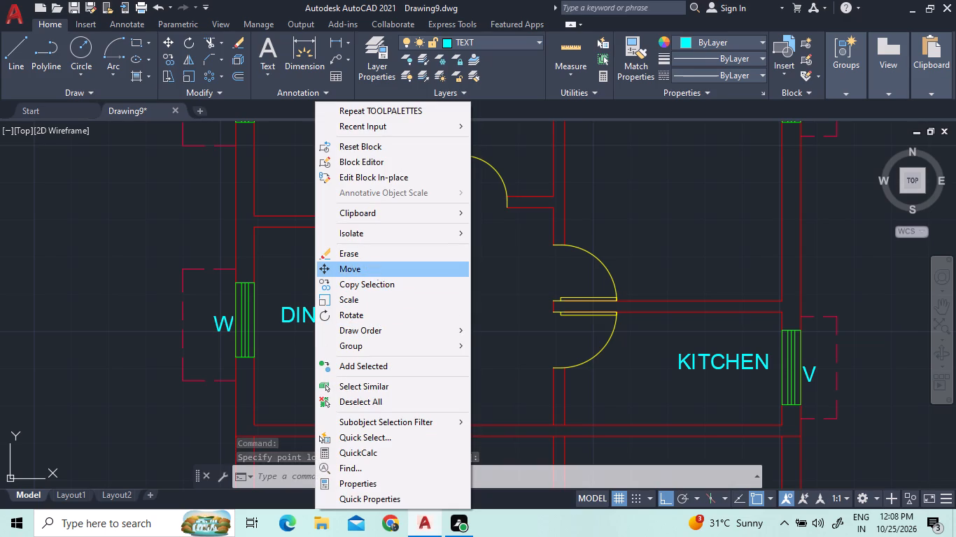
scroll(338, 413, "up", 2)
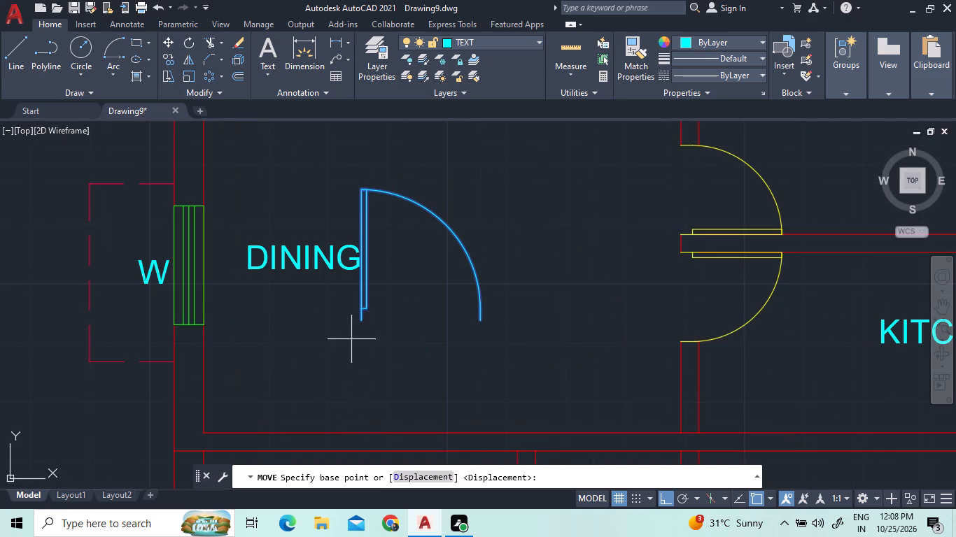
left_click(362, 320)
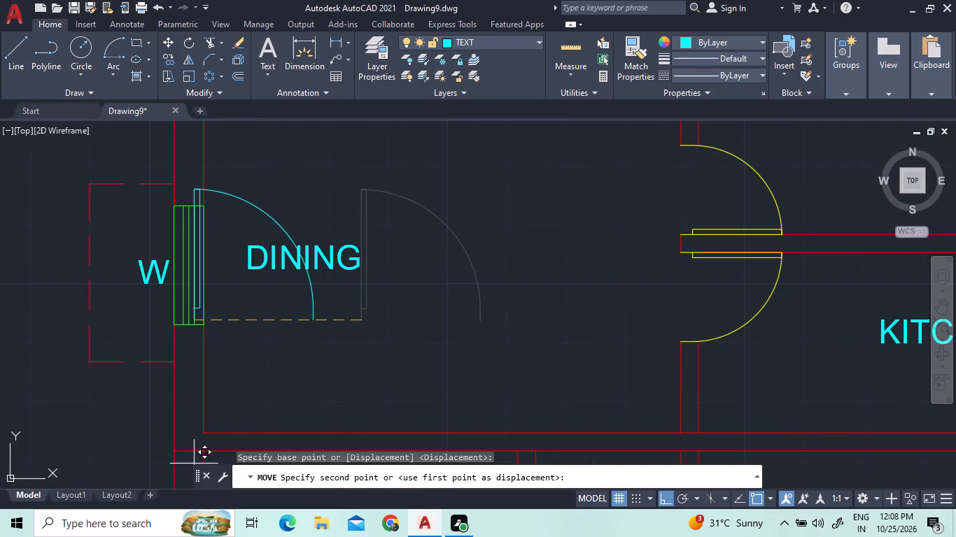
left_click(204, 454)
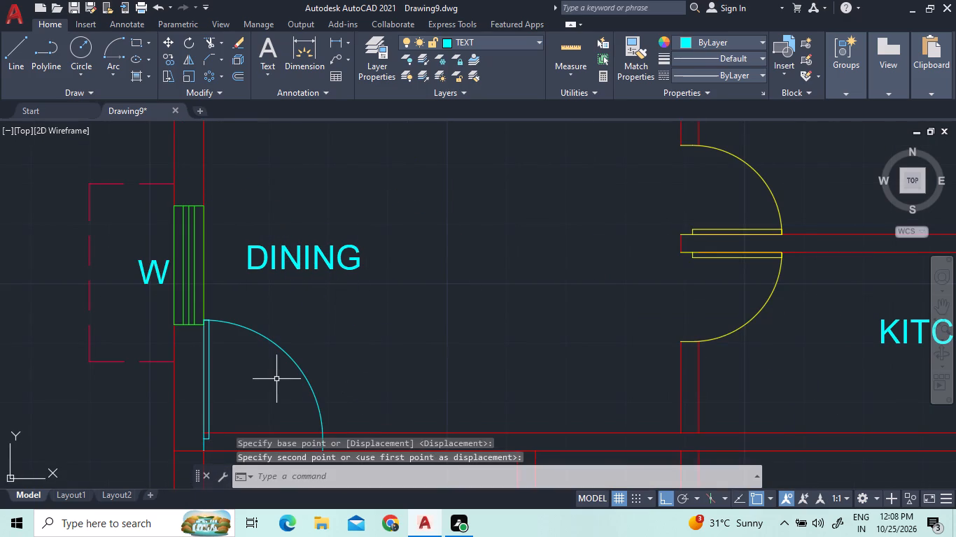
Copy the column at the upper-left bedroom corner about 5.6 units straight down to the dining room's lower-left wall corner, and end the Copy command.
scroll(275, 379, "down", 3)
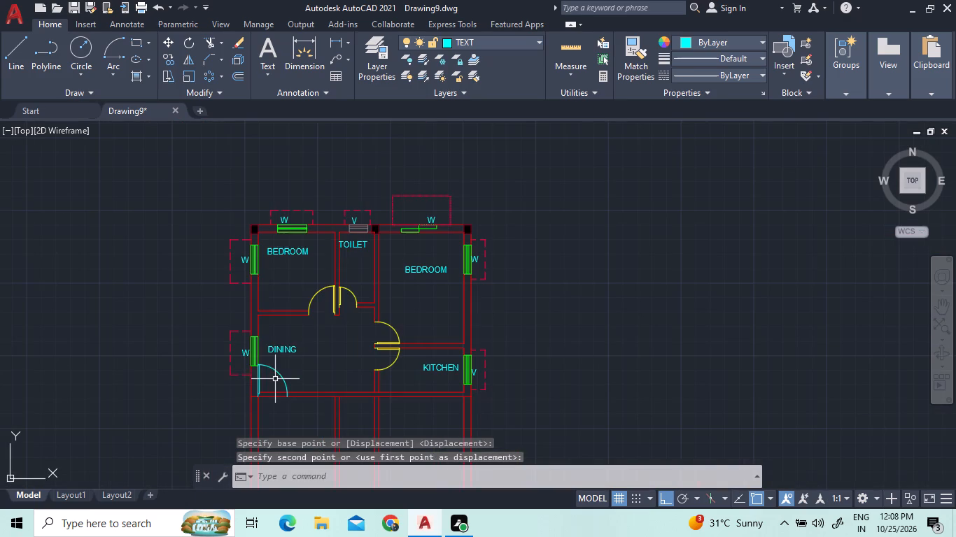
scroll(239, 208, "up", 3)
scroll(283, 280, "up", 1)
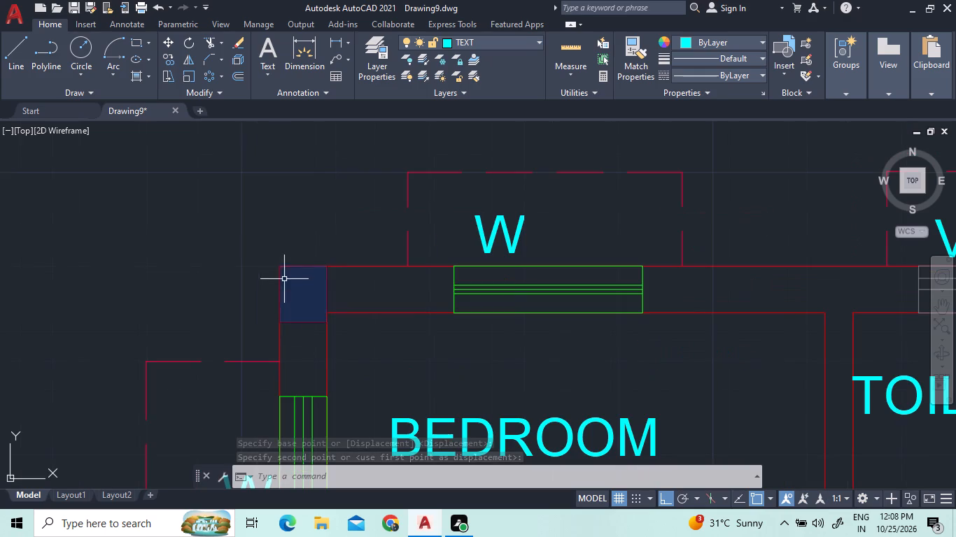
left_click(325, 278)
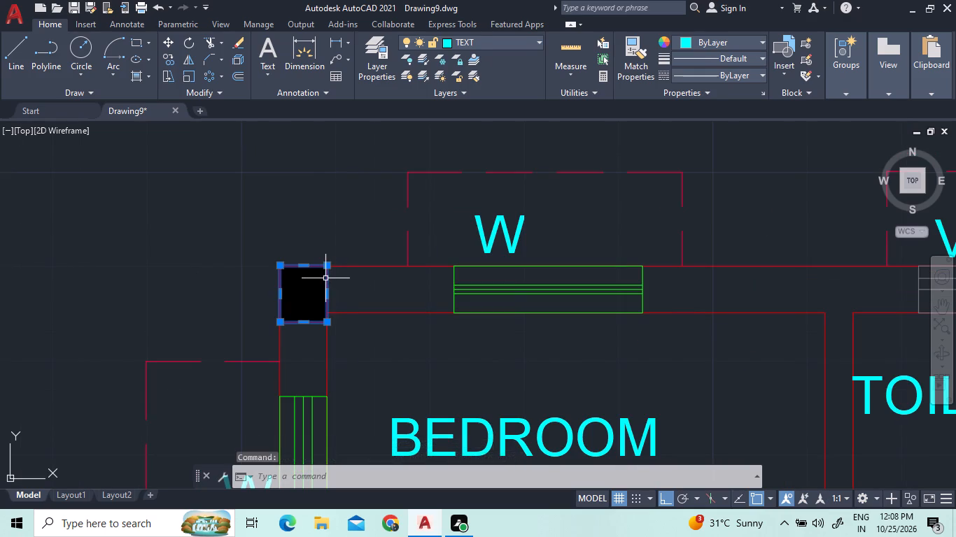
right_click(280, 210)
left_click(316, 287)
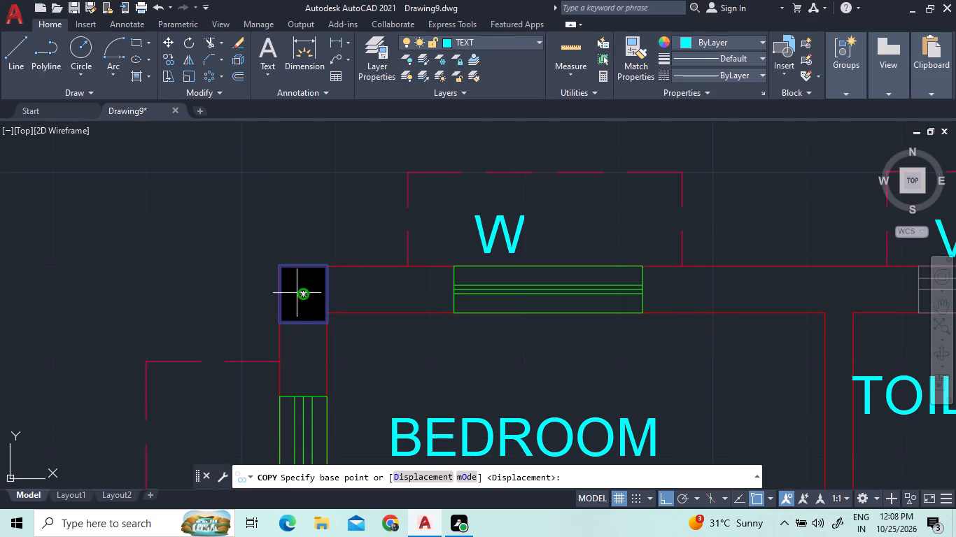
left_click_drag(305, 294, 304, 308)
scroll(292, 371, "down", 5)
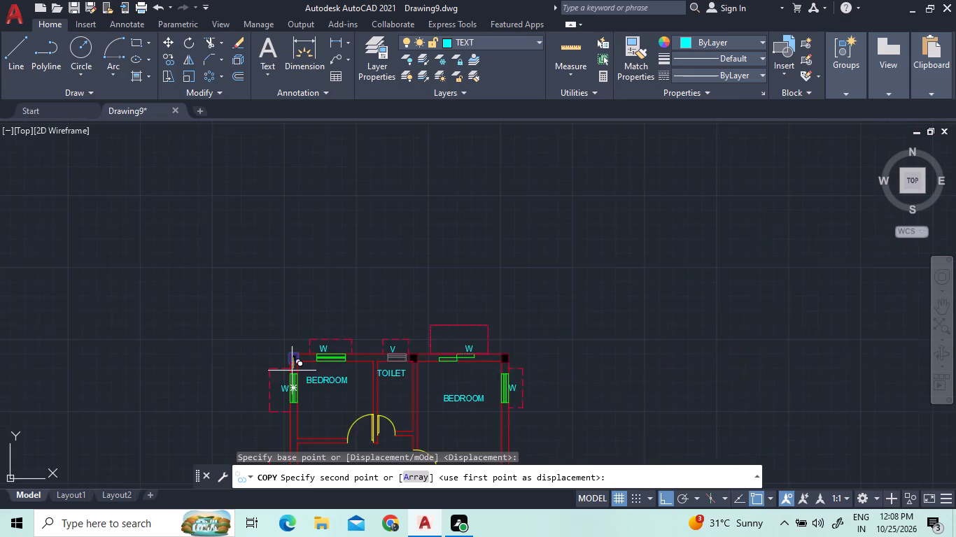
scroll(290, 399, "down", 2)
scroll(288, 445, "up", 3)
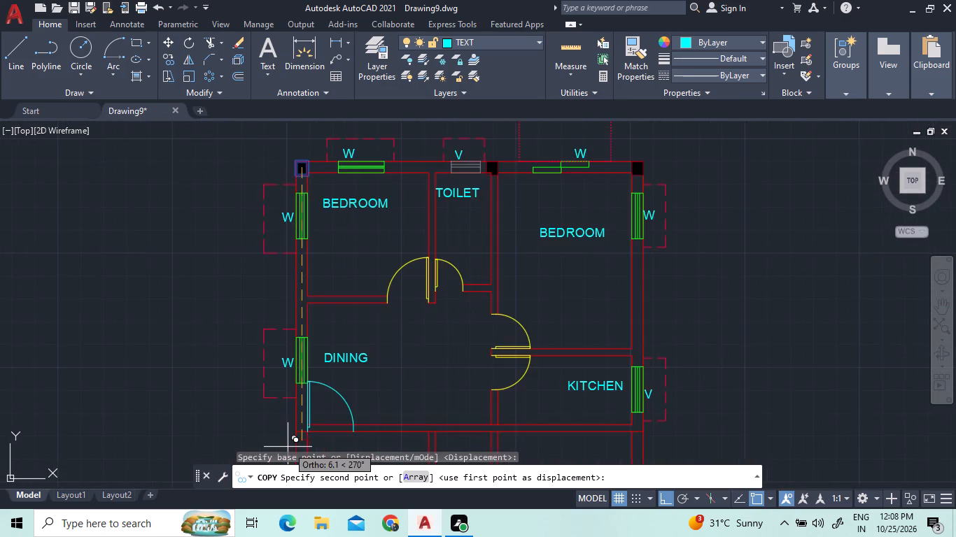
scroll(288, 447, "up", 5)
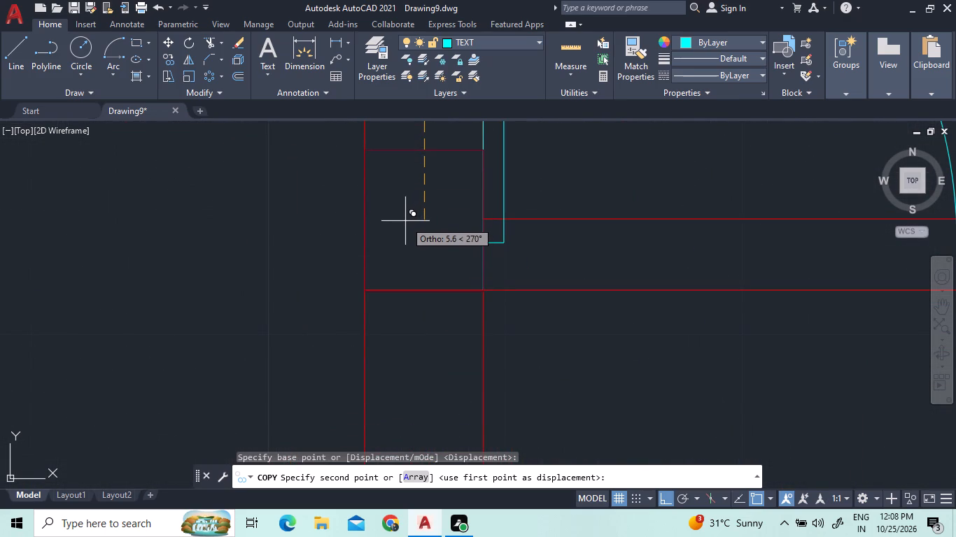
scroll(405, 219, "up", 1)
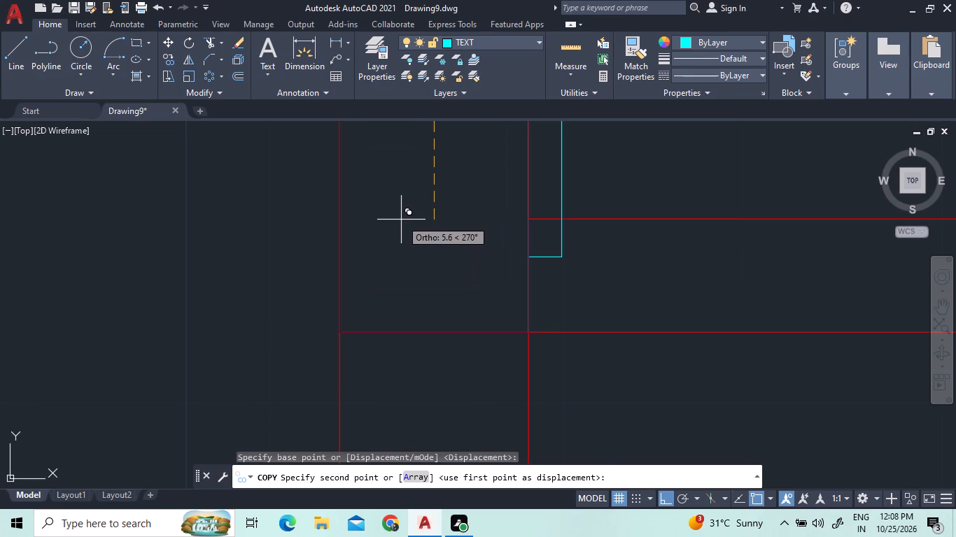
left_click(401, 220)
scroll(377, 311, "down", 3)
scroll(335, 348, "down", 2)
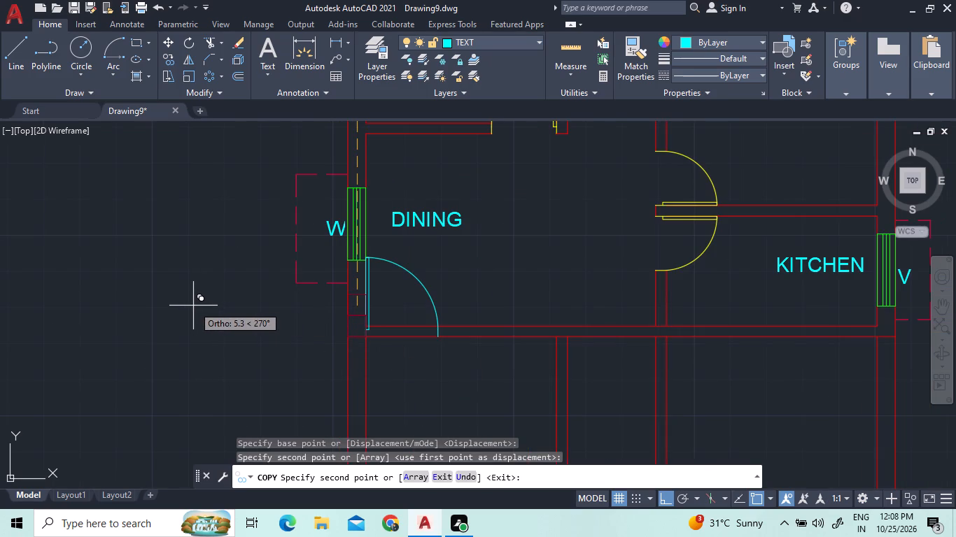
right_click(107, 371)
left_click(160, 194)
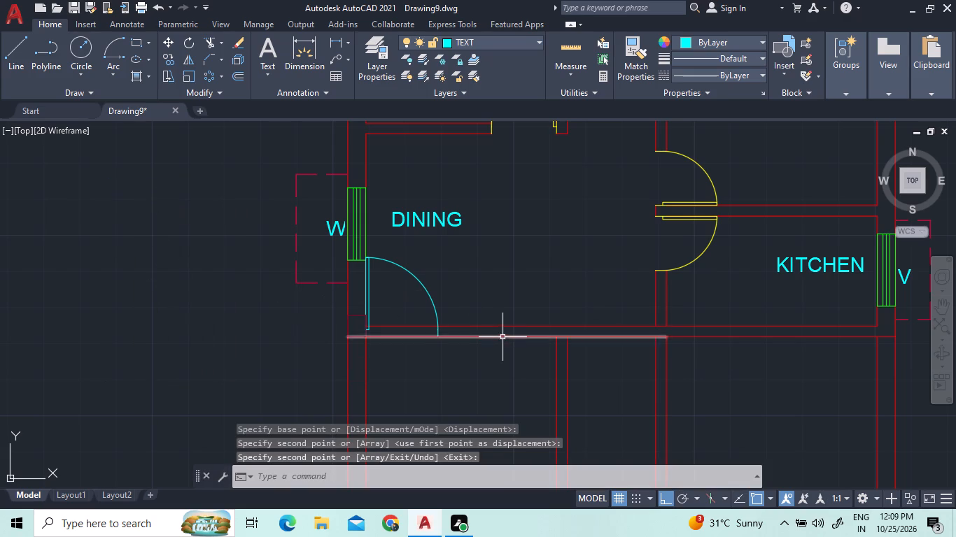
Trim both wall lines across the new dining-room door opening, including the short piece inside the door leaf, and end the Trim command.
scroll(502, 337, "up", 1)
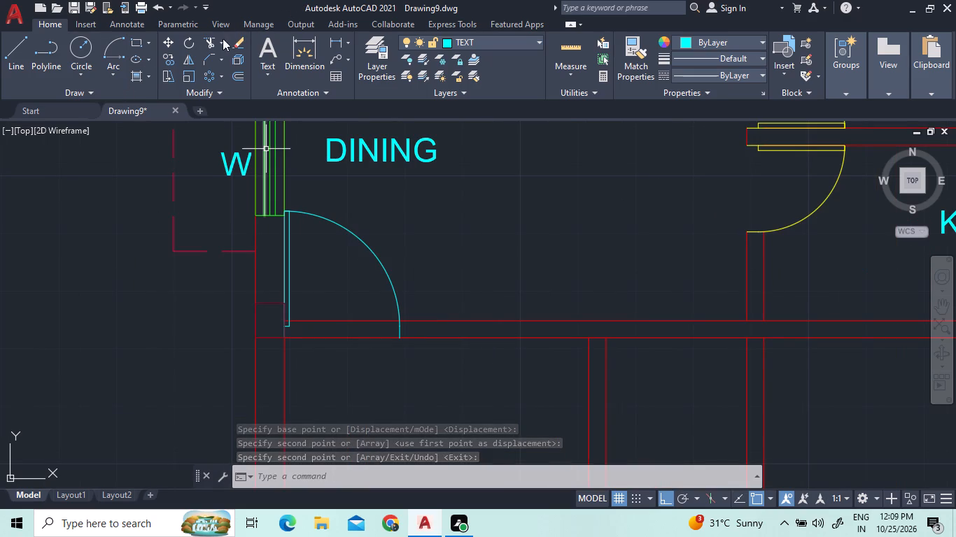
left_click(216, 43)
left_click(211, 42)
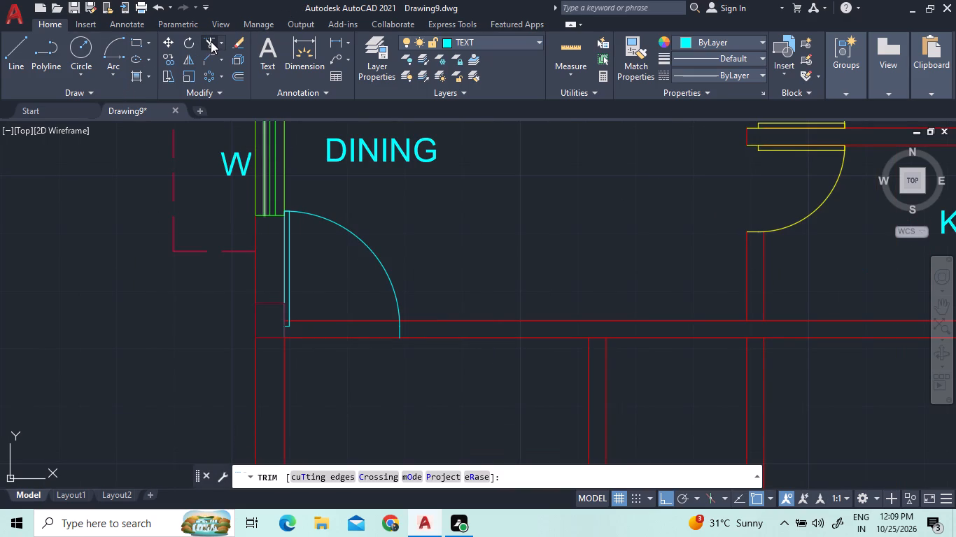
scroll(288, 321, "up", 3)
left_click(288, 321)
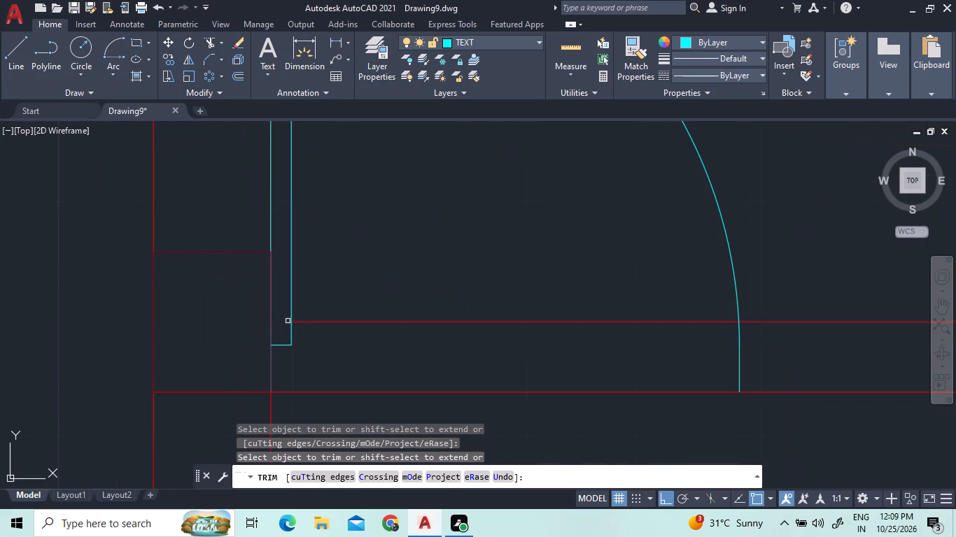
left_click(311, 320)
left_click(344, 389)
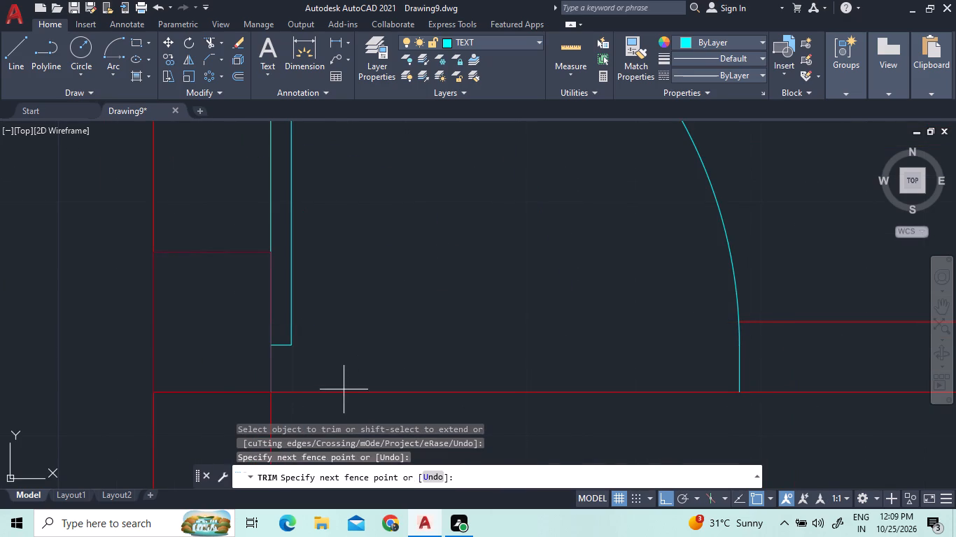
left_click(332, 406)
scroll(336, 399, "down", 5)
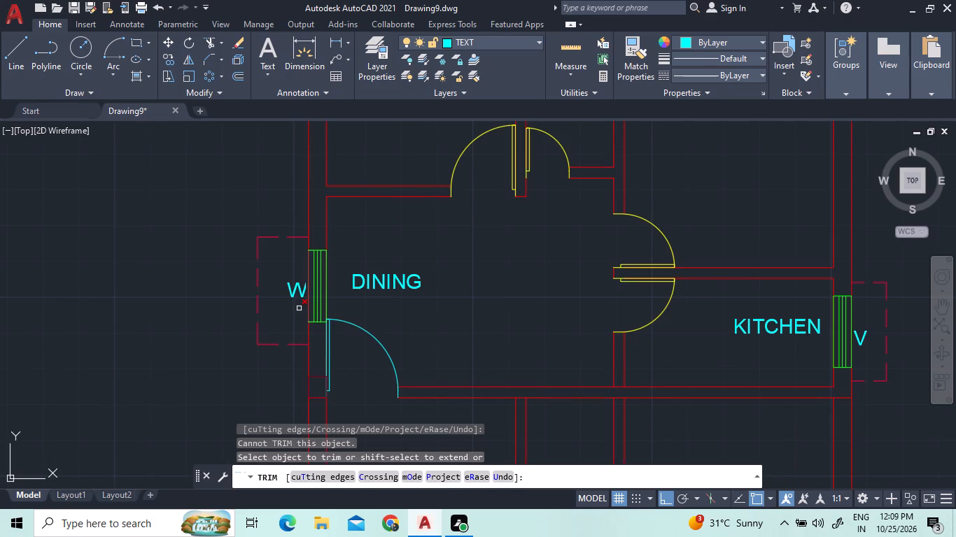
right_click(395, 292)
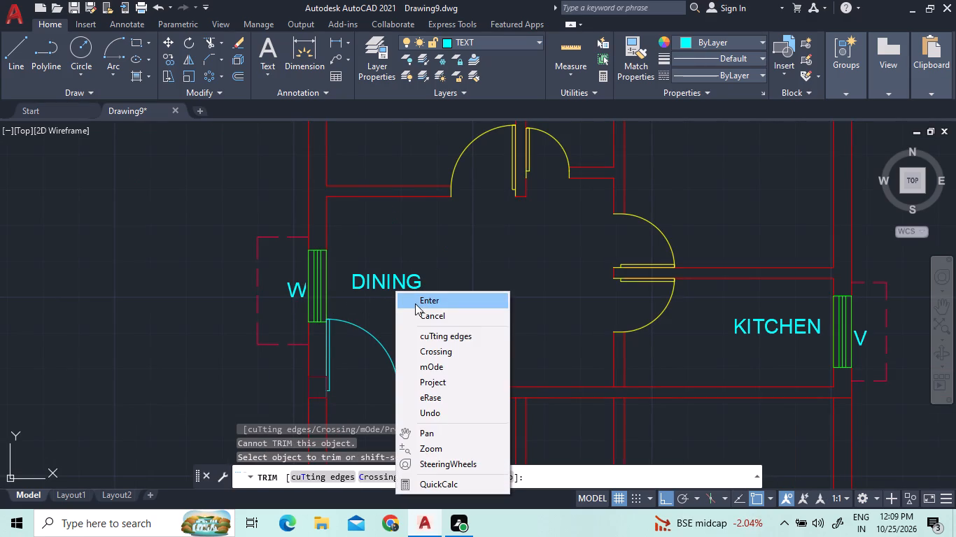
left_click(415, 303)
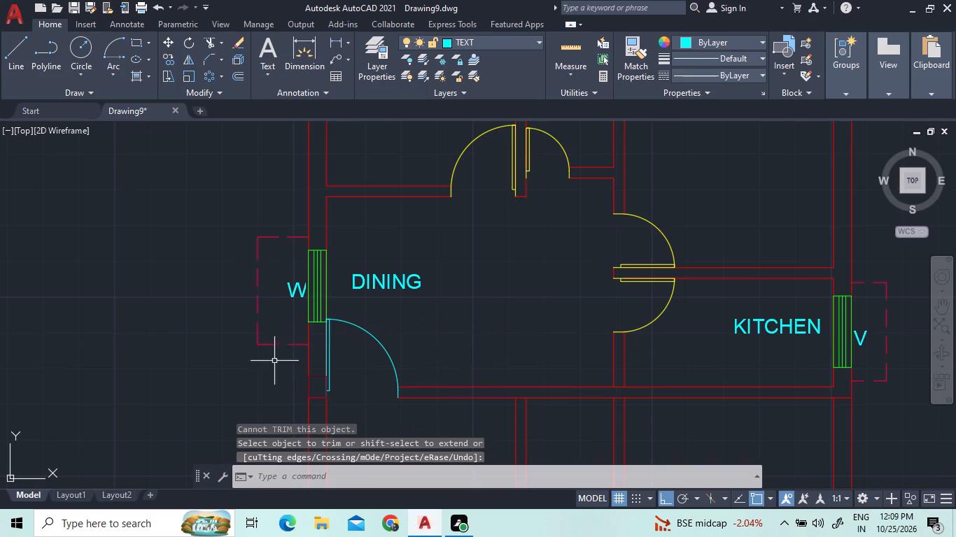
Move the dining-room window, together with its W label and dashed lintel outline, about 0.4 units straight up along the outer wall.
scroll(317, 329, "up", 3)
left_click(329, 322)
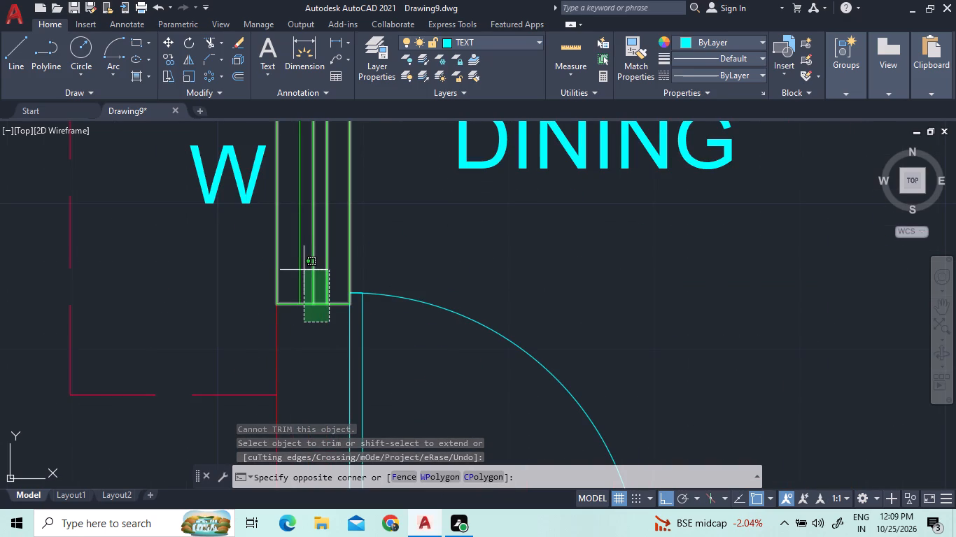
left_click(293, 265)
left_click(232, 408)
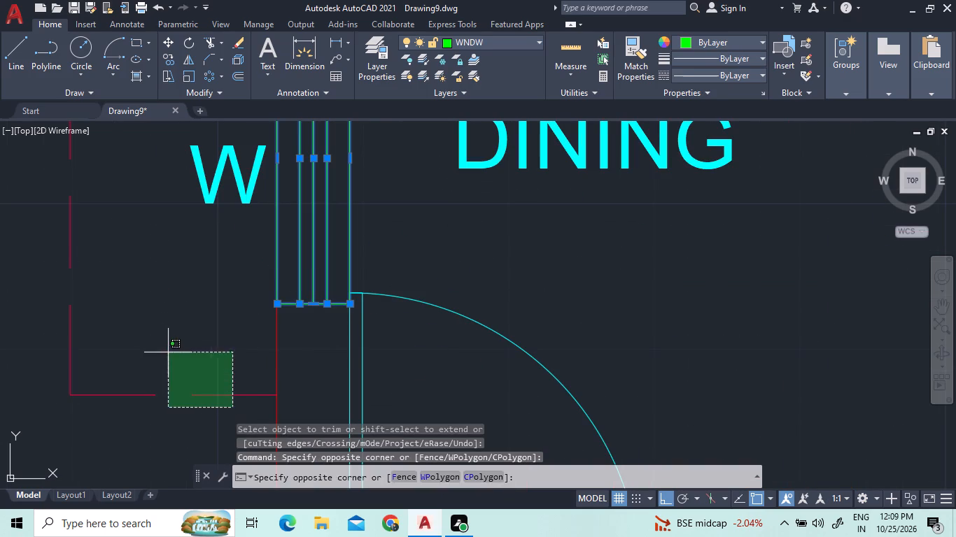
left_click(163, 350)
left_click_drag(139, 255, 131, 252)
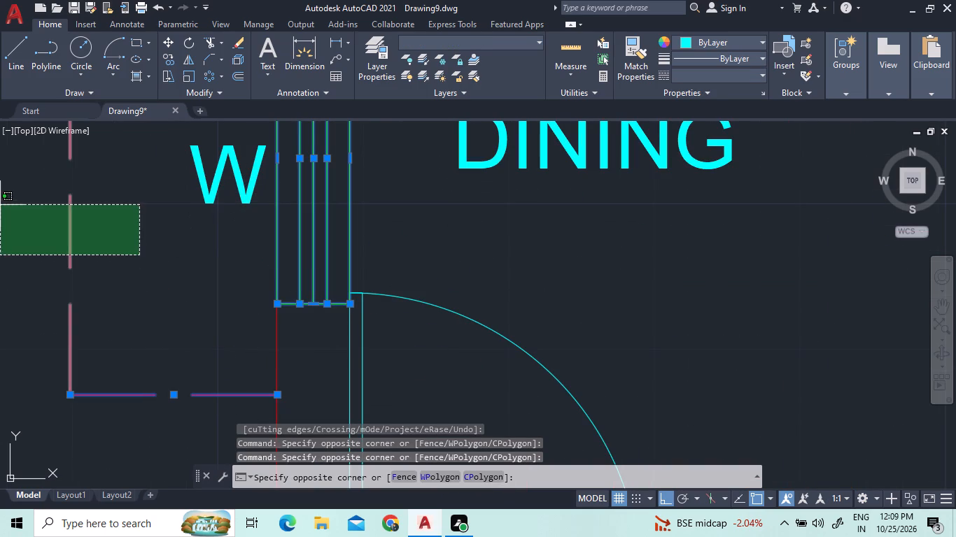
left_click(18, 194)
left_click(234, 200)
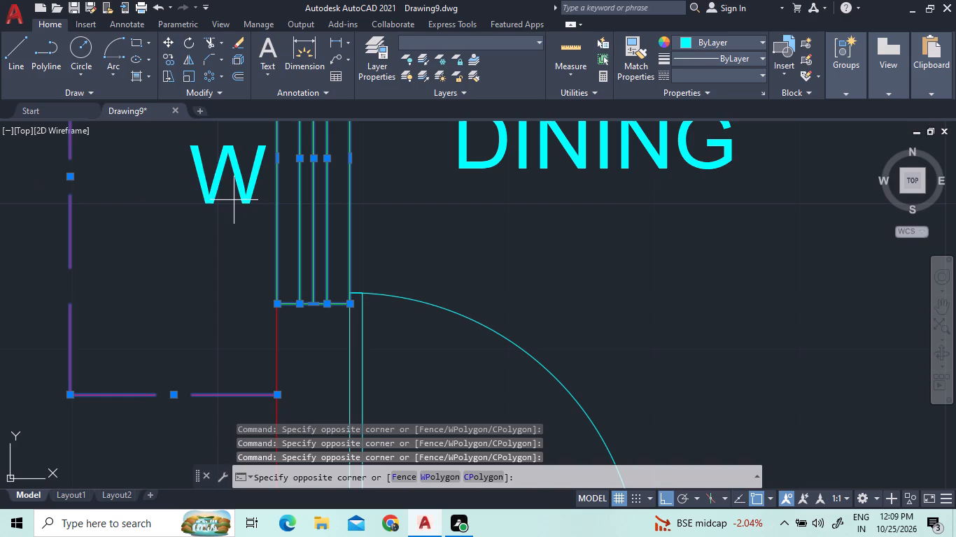
left_click(196, 157)
scroll(265, 375, "down", 3)
left_click(251, 220)
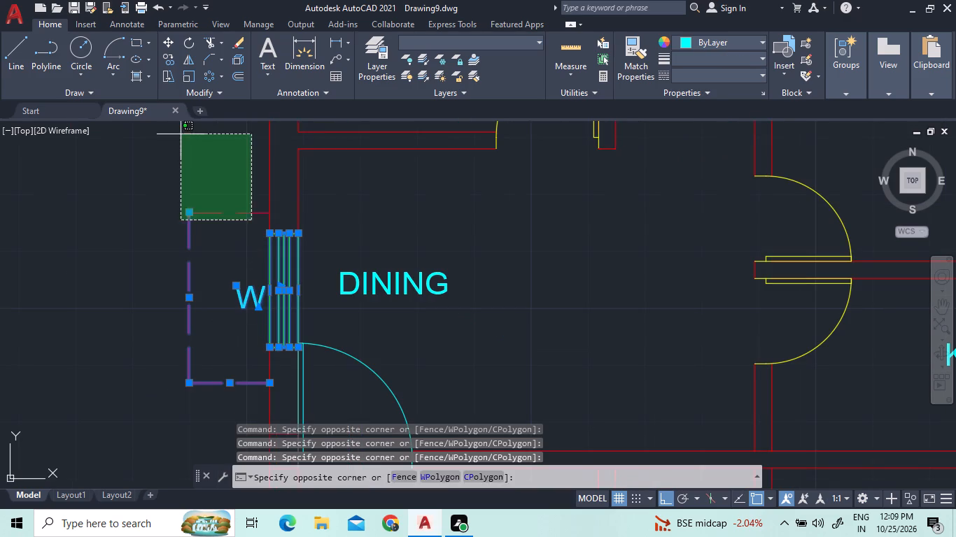
left_click(180, 134)
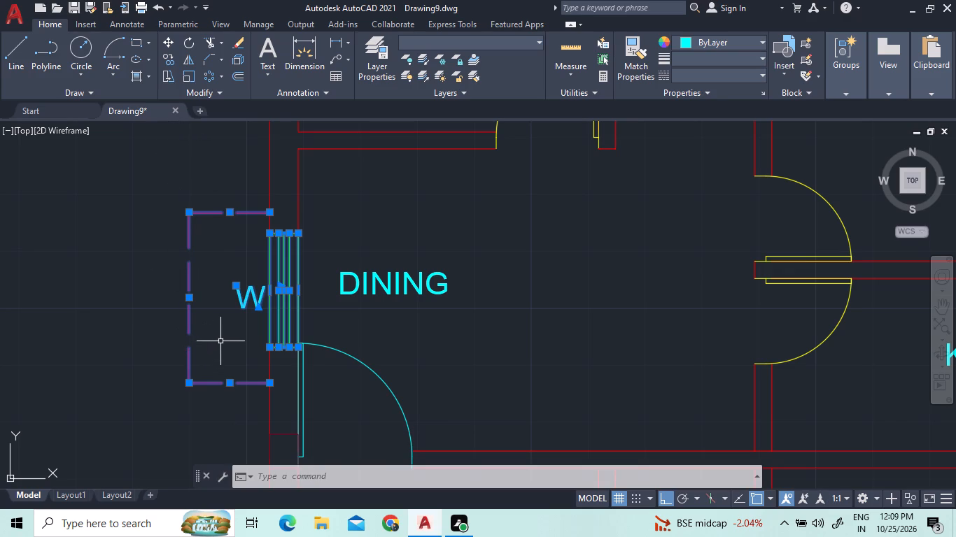
scroll(281, 368, "up", 2)
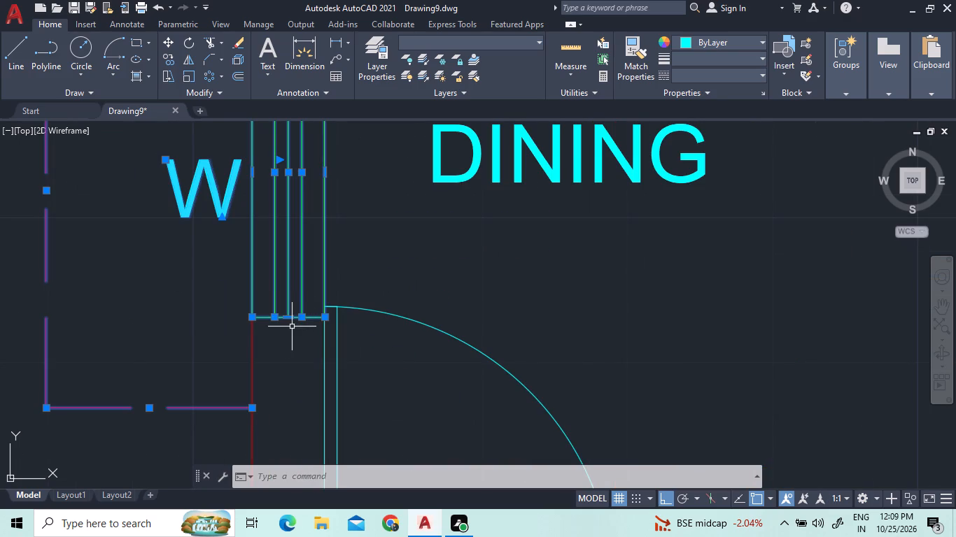
scroll(292, 327, "up", 2)
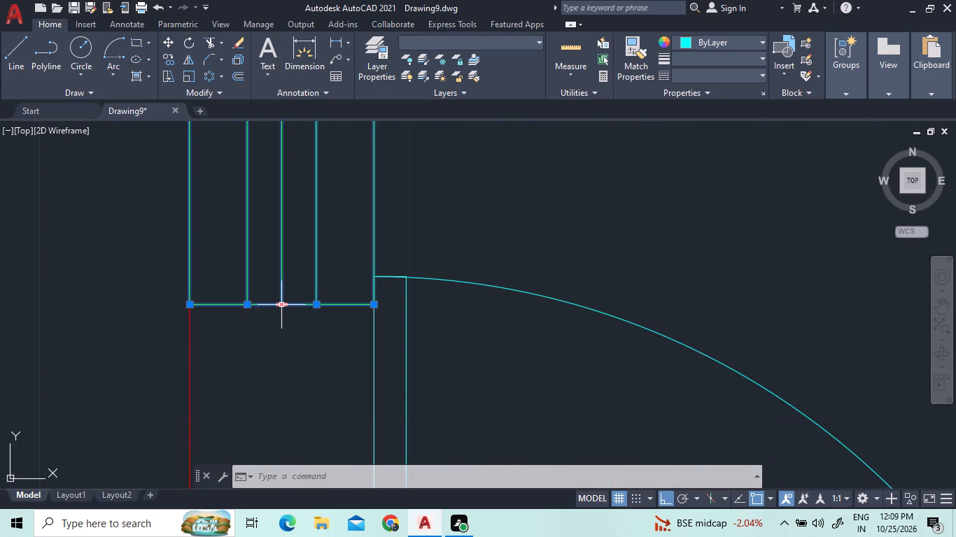
scroll(283, 310, "down", 5)
scroll(277, 250, "up", 2)
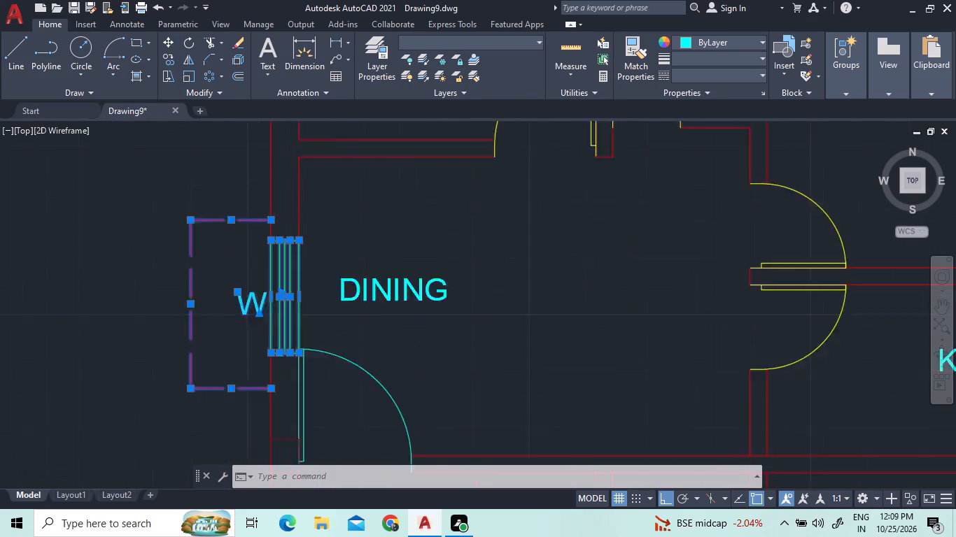
right_click(281, 211)
left_click(309, 292)
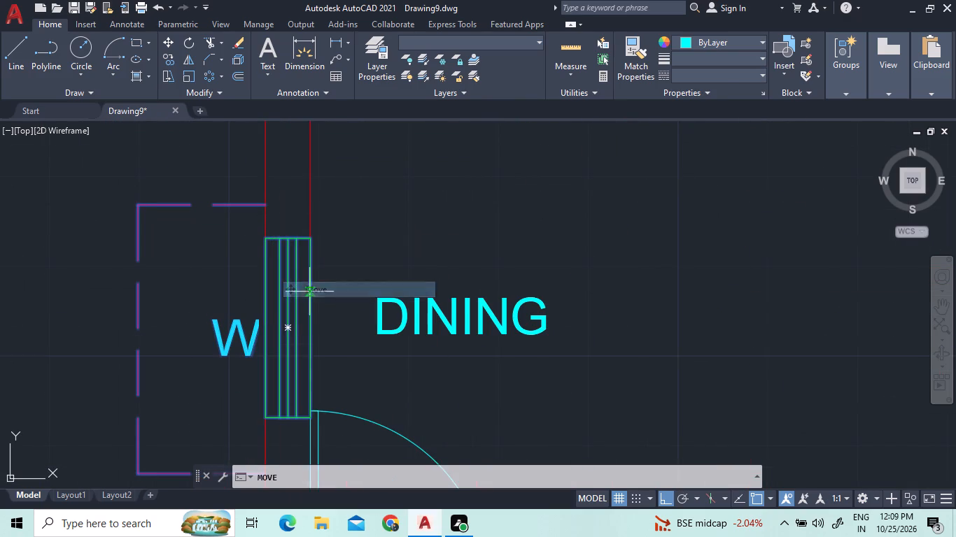
scroll(288, 236, "up", 2)
left_click(288, 244)
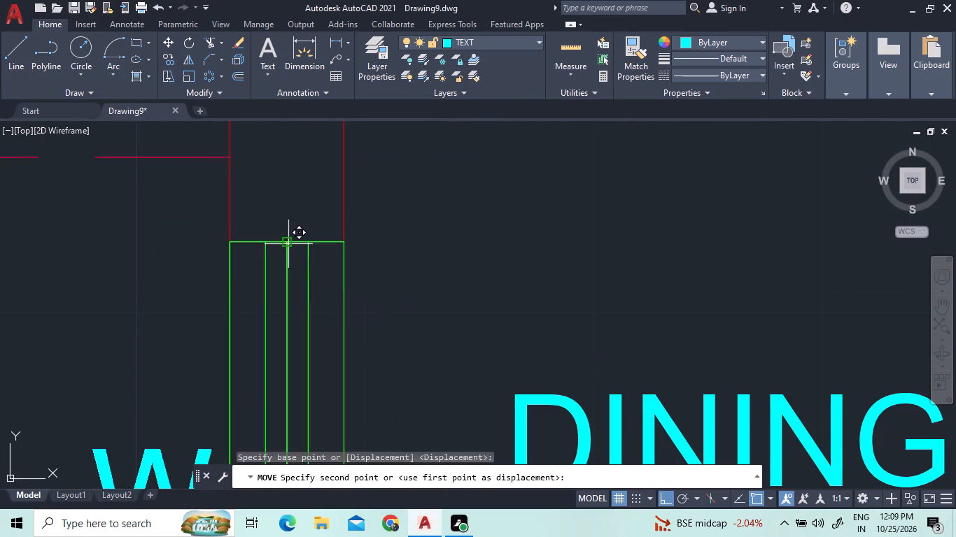
scroll(286, 155, "down", 6)
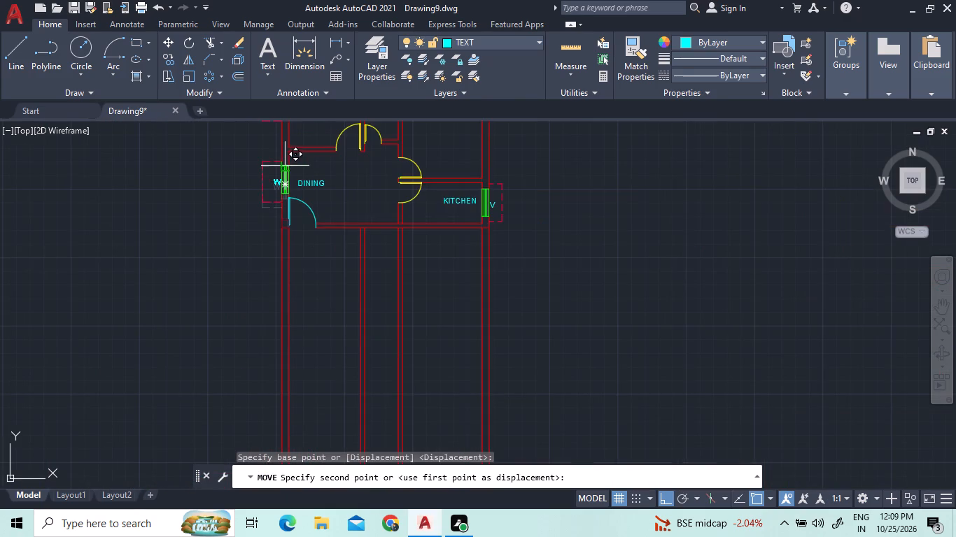
scroll(285, 150, "up", 3)
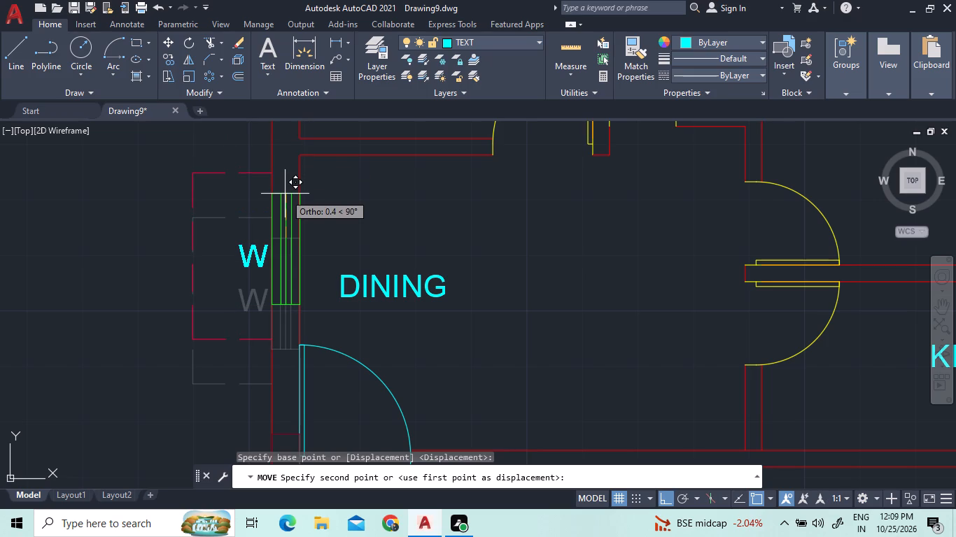
left_click(285, 194)
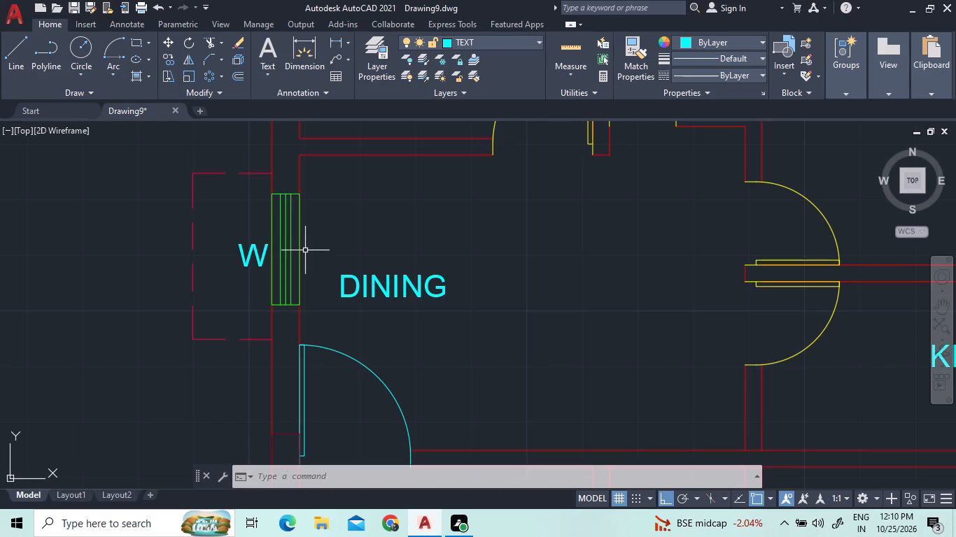
Assign the new dining-room door to the DR layer.
scroll(321, 326, "down", 1)
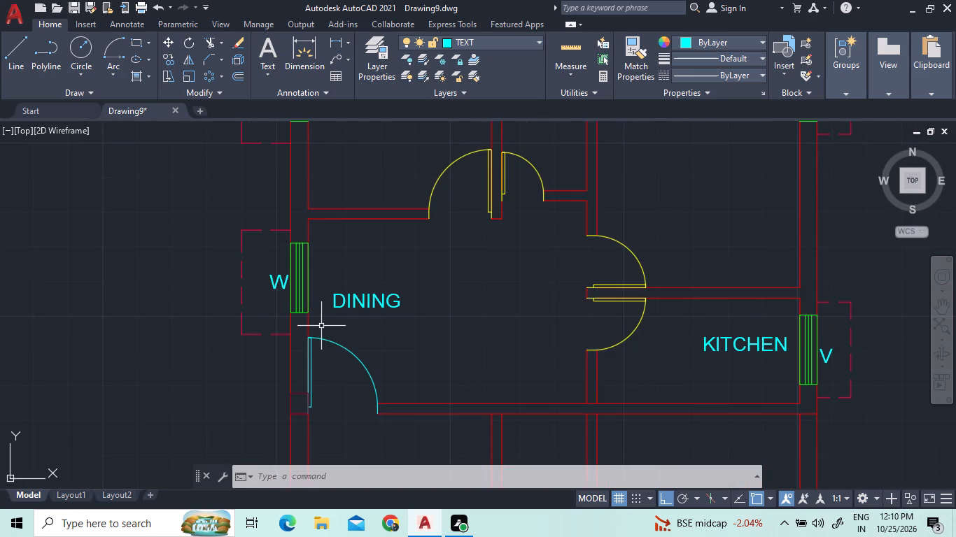
scroll(300, 389, "up", 2)
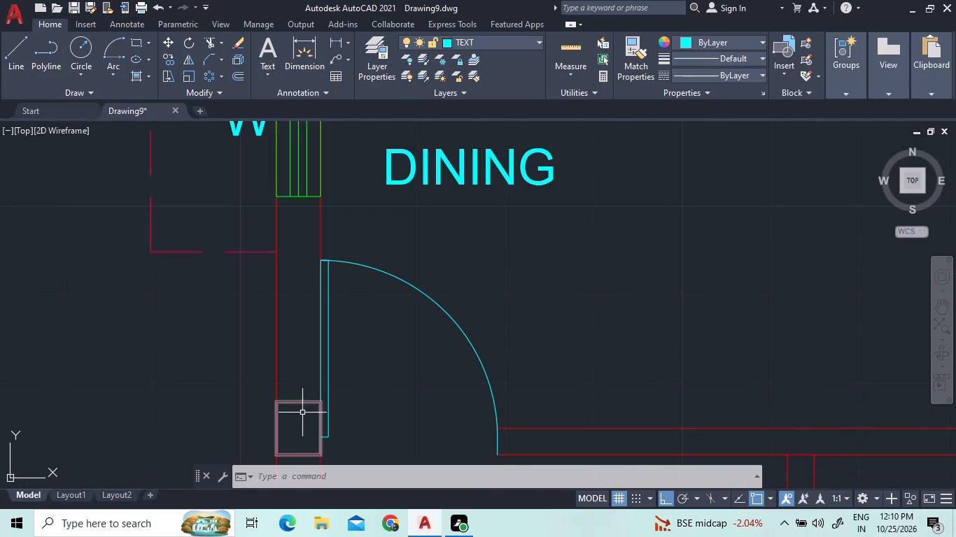
scroll(323, 385, "down", 1)
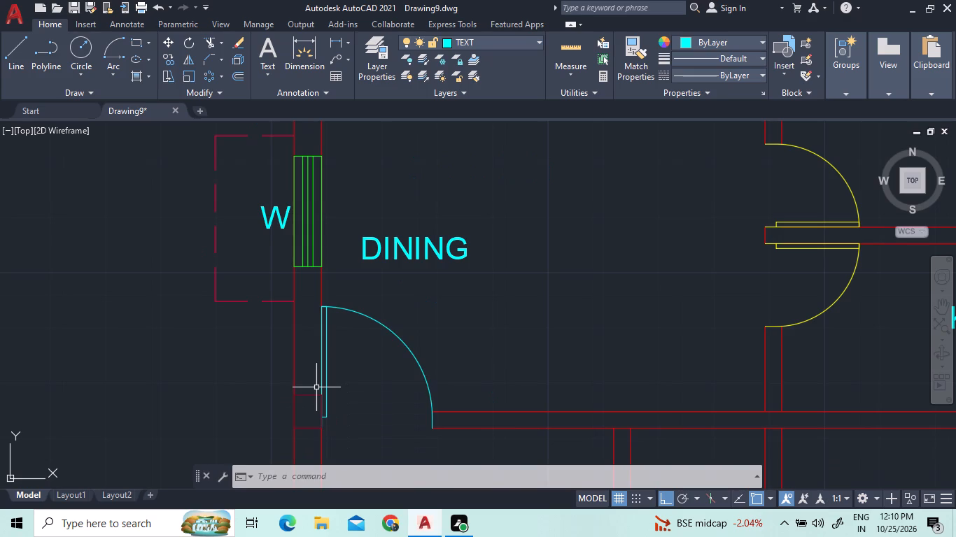
scroll(316, 387, "down", 2)
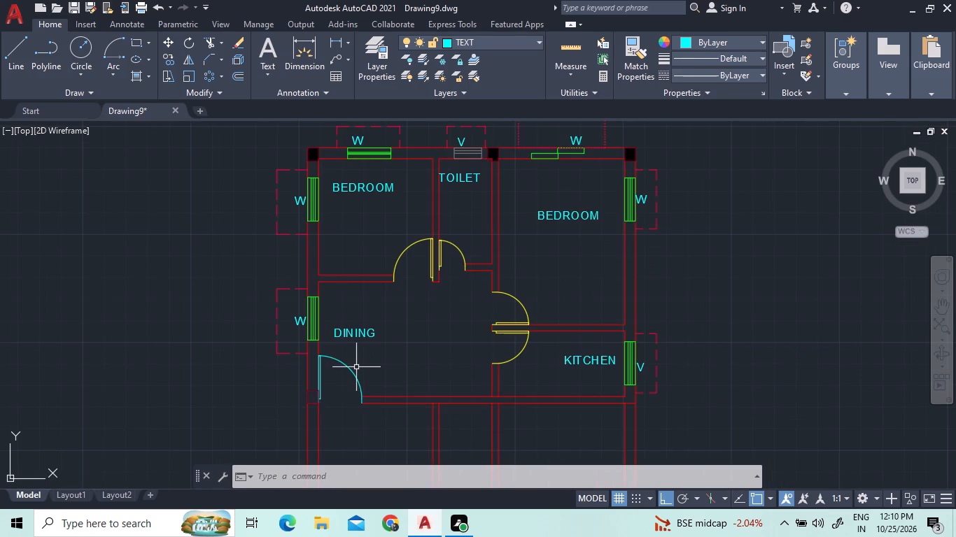
scroll(367, 364, "down", 2)
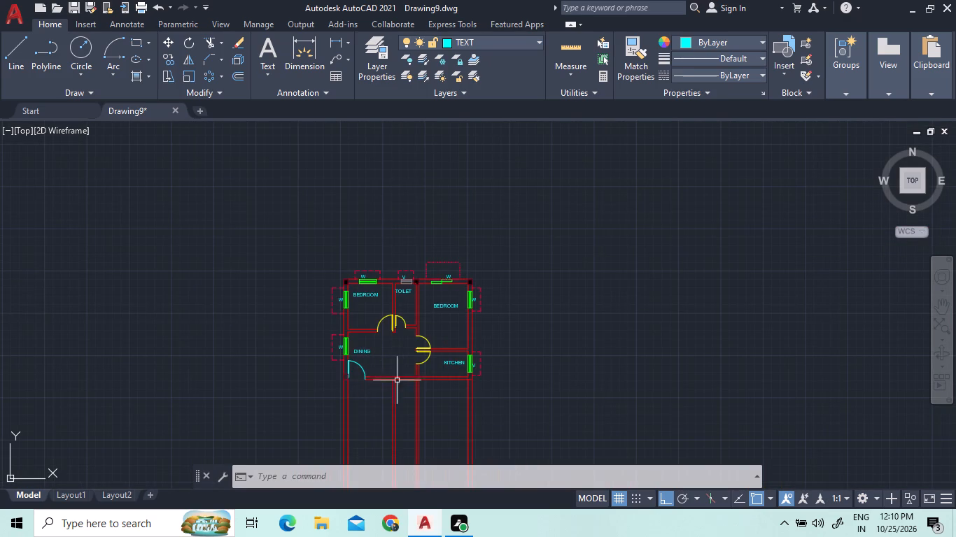
left_click(360, 364)
left_click(461, 35)
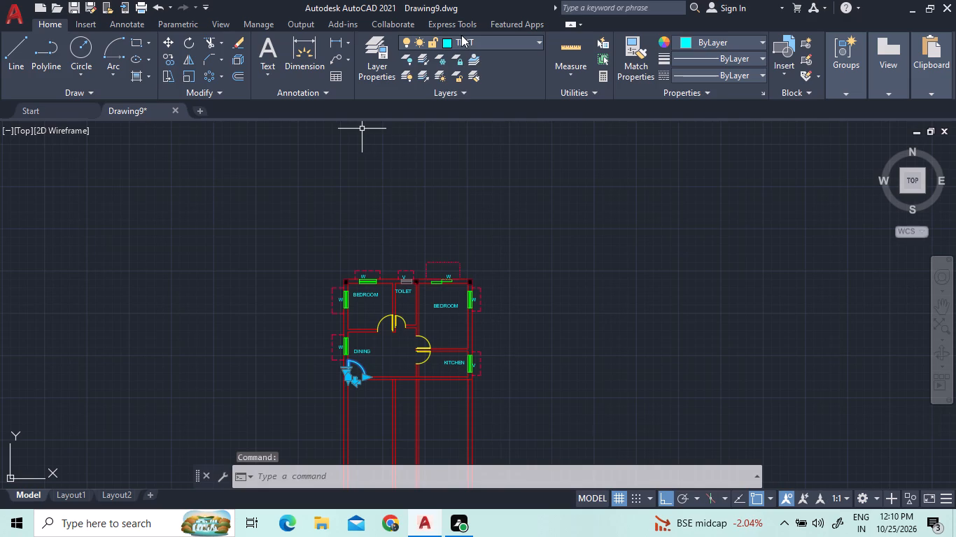
left_click(462, 113)
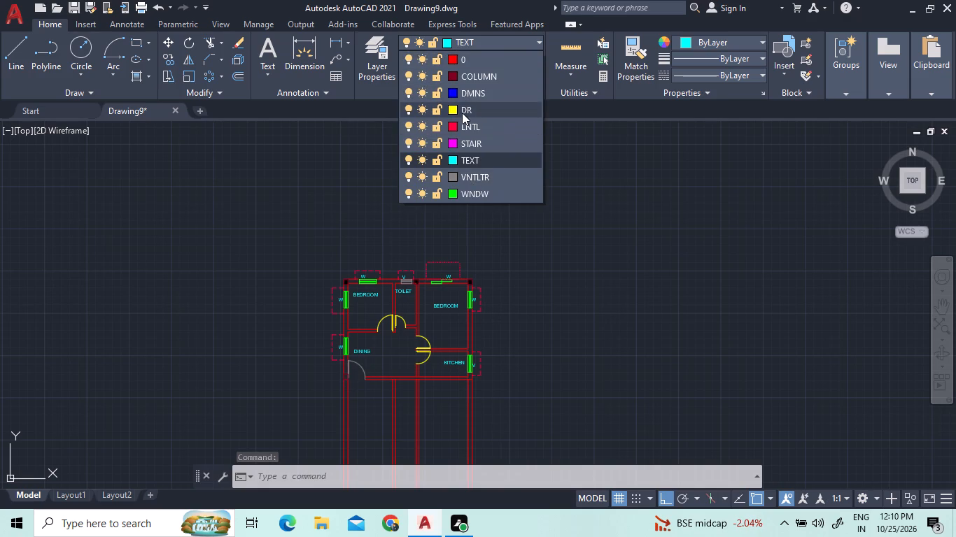
Copy the column between the toilet and right-hand bedroom, along with the still-selected dining-room door, straight down to the kitchen's lower-left wall junction.
scroll(351, 392, "up", 2)
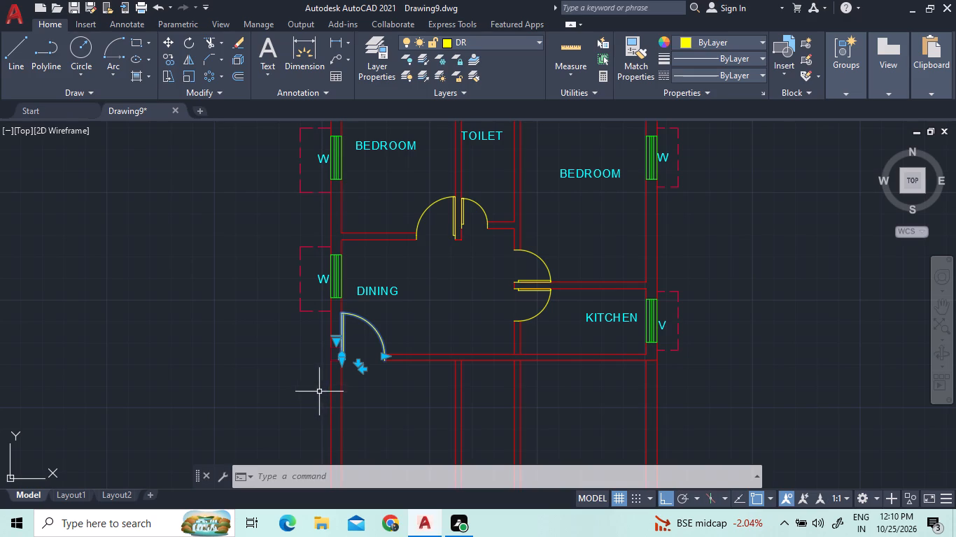
scroll(332, 339, "up", 2)
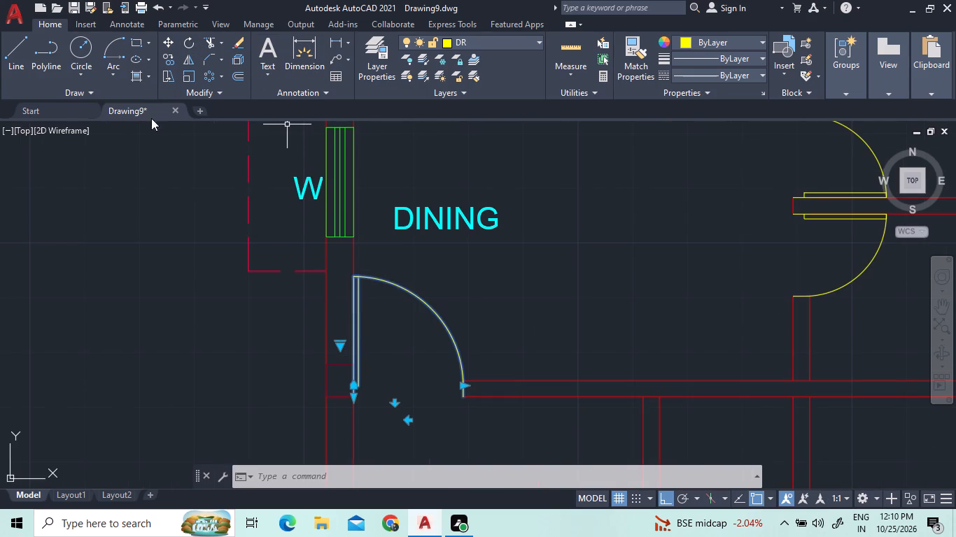
scroll(155, 170, "down", 2)
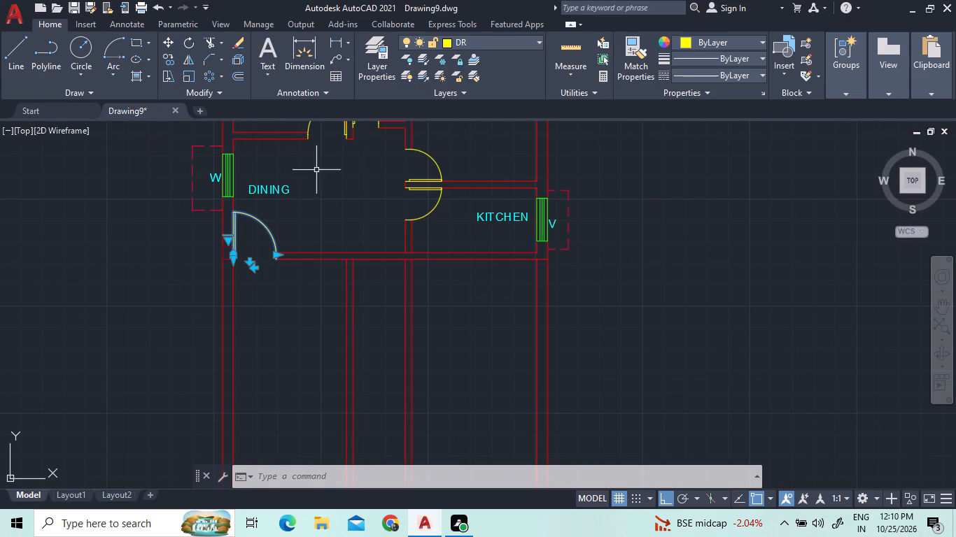
scroll(419, 286, "down", 2)
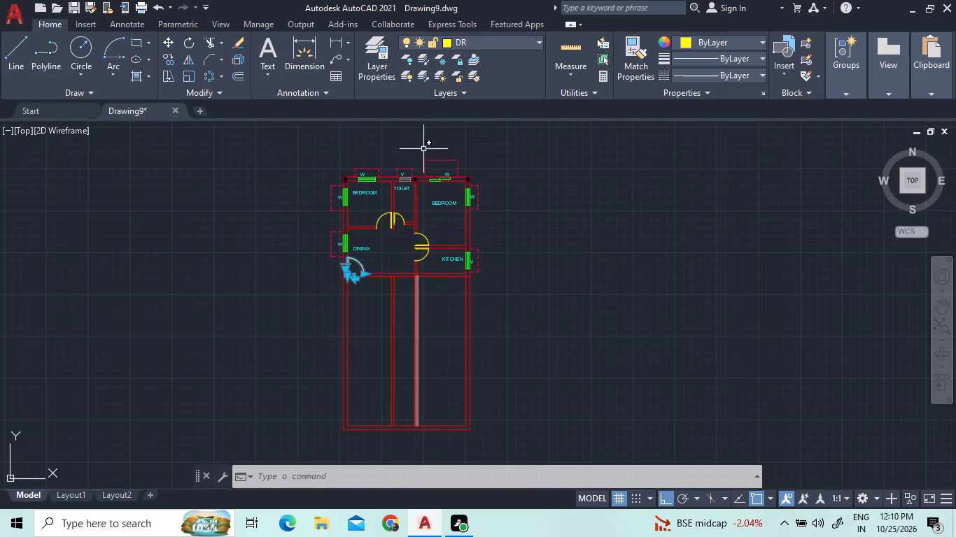
scroll(414, 182, "up", 4)
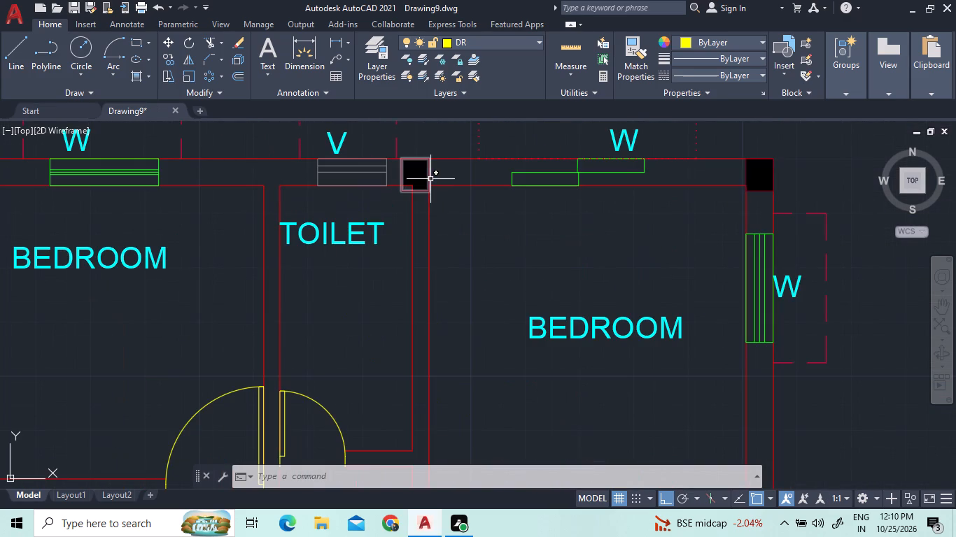
scroll(428, 182, "up", 2)
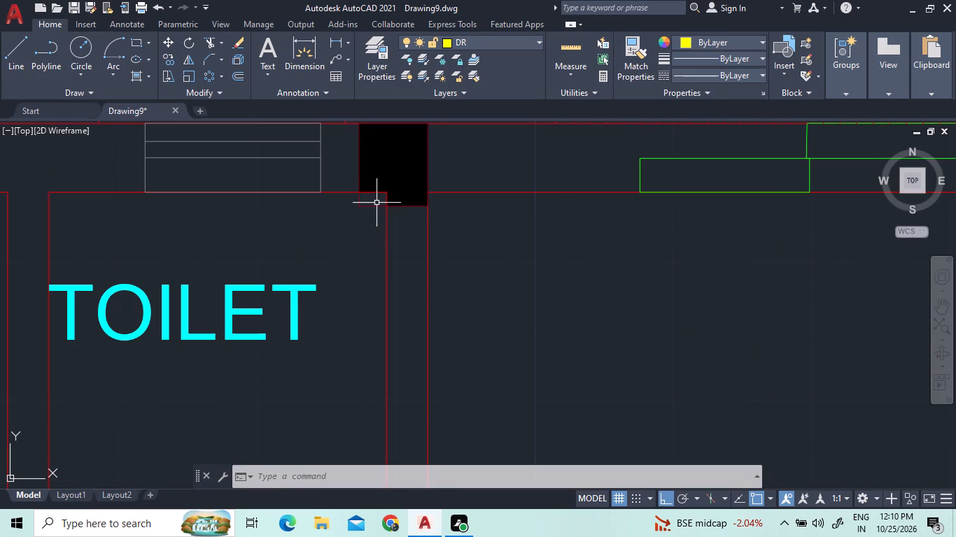
left_click(366, 204)
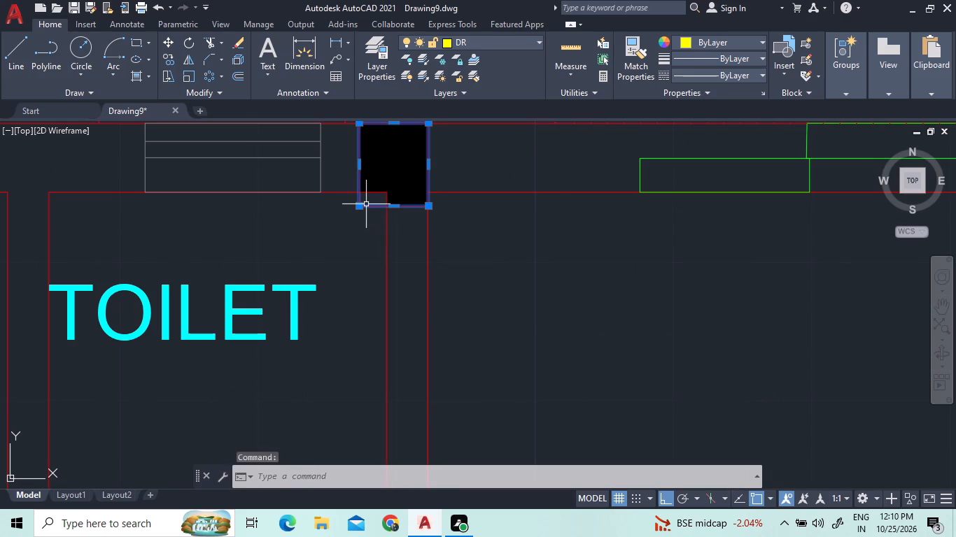
right_click(353, 210)
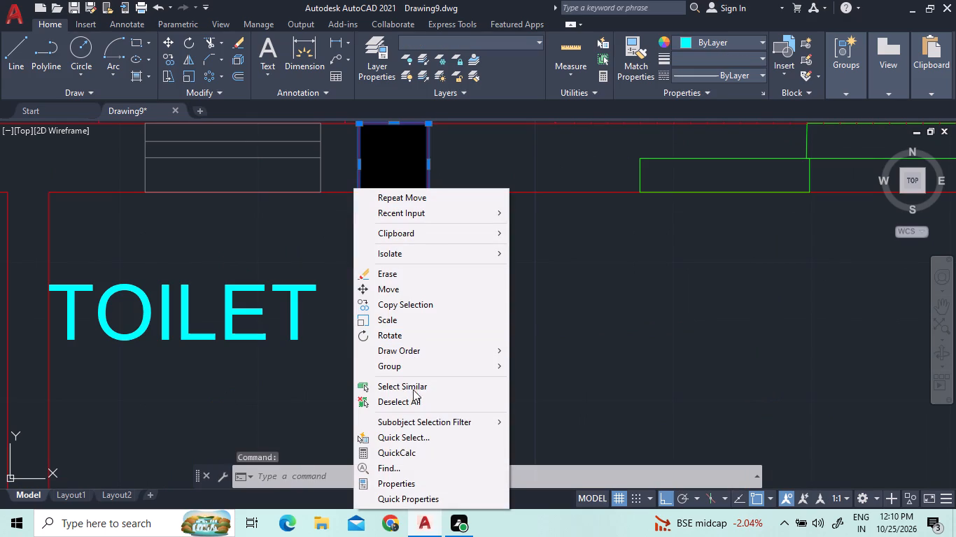
left_click(412, 301)
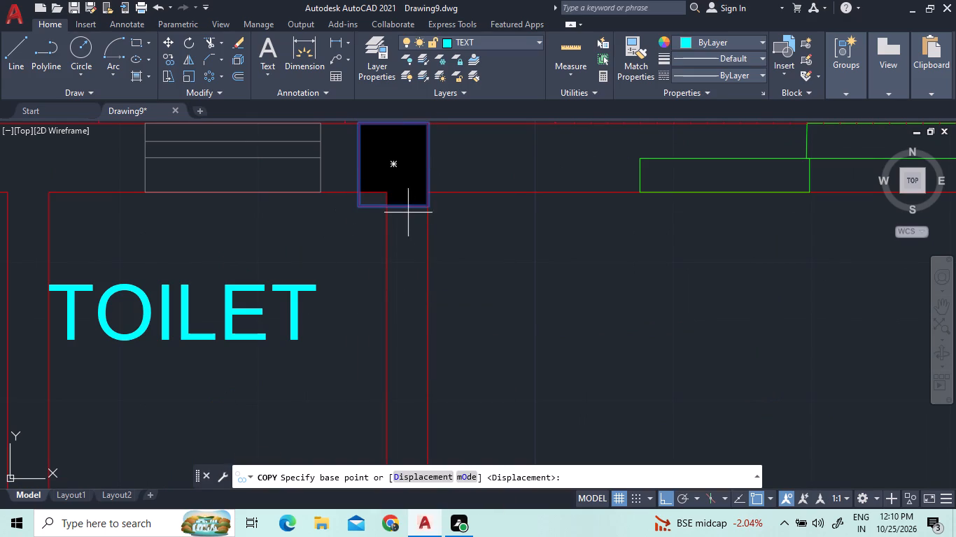
left_click(395, 165)
scroll(393, 287, "down", 1)
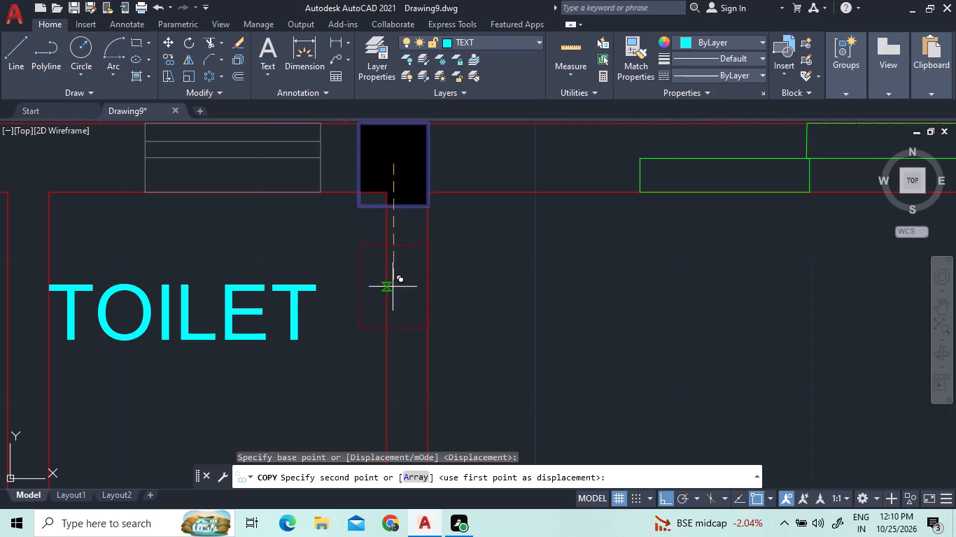
scroll(393, 285, "down", 4)
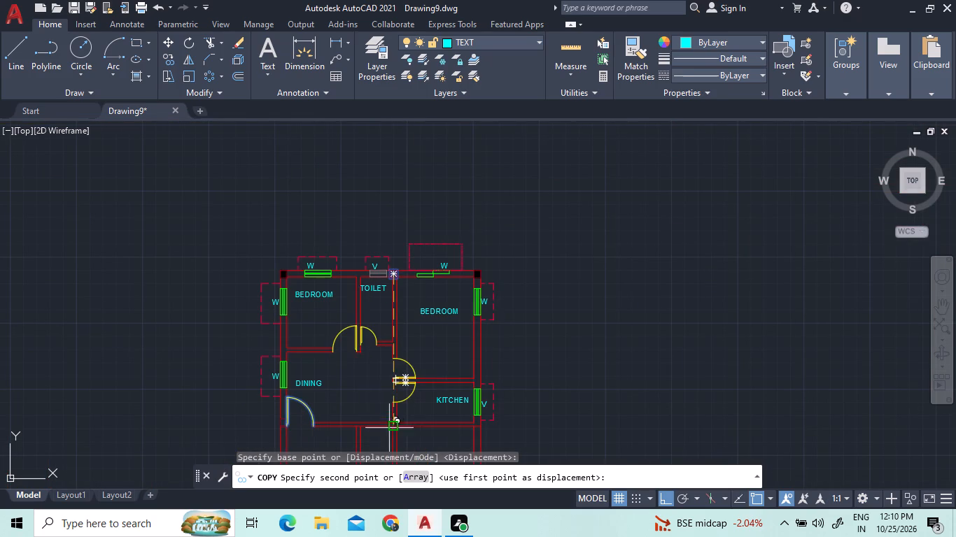
scroll(389, 431, "up", 2)
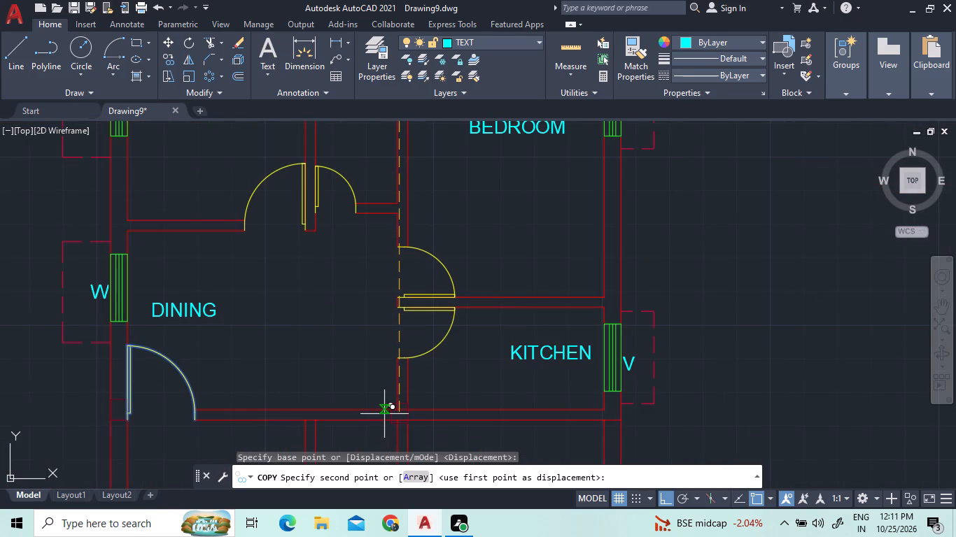
scroll(384, 411, "up", 1)
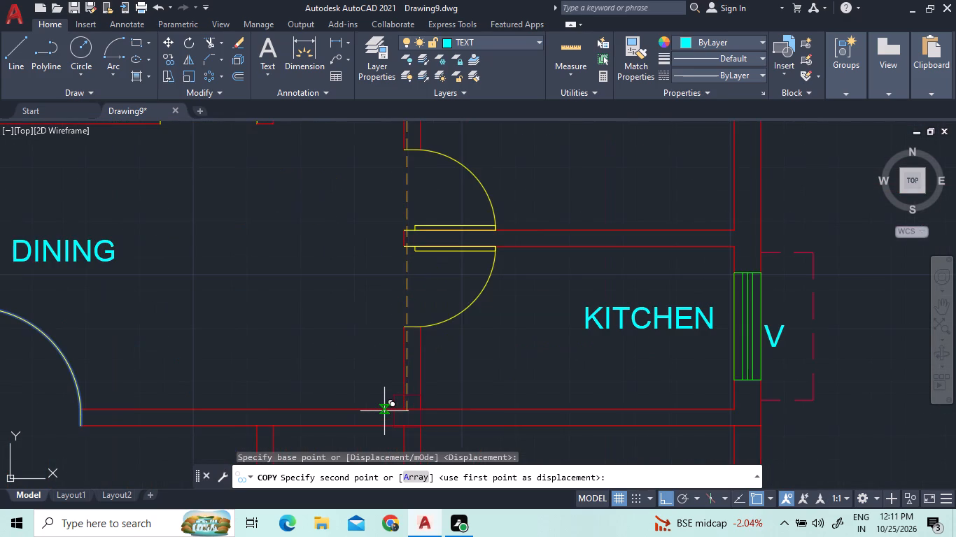
scroll(384, 413, "up", 2)
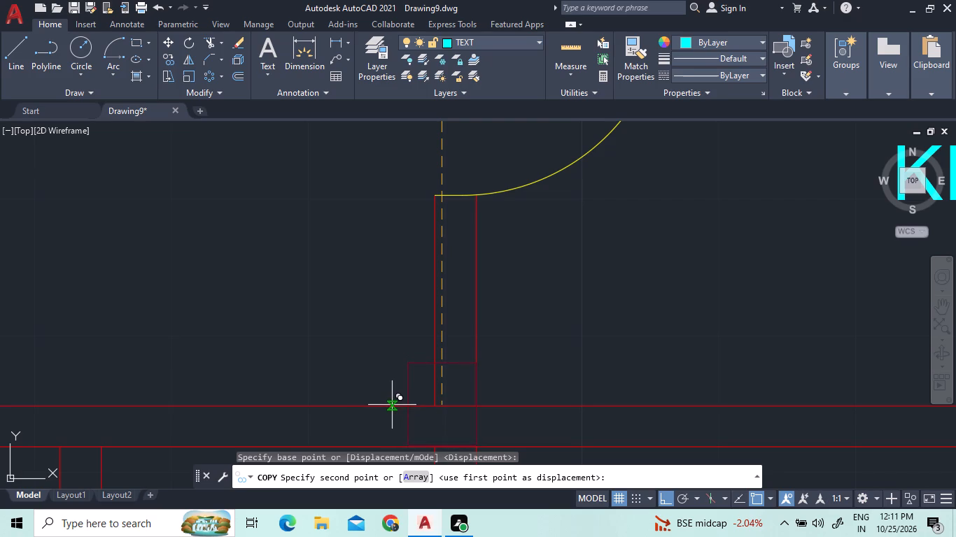
left_click(440, 408)
scroll(424, 403, "down", 4)
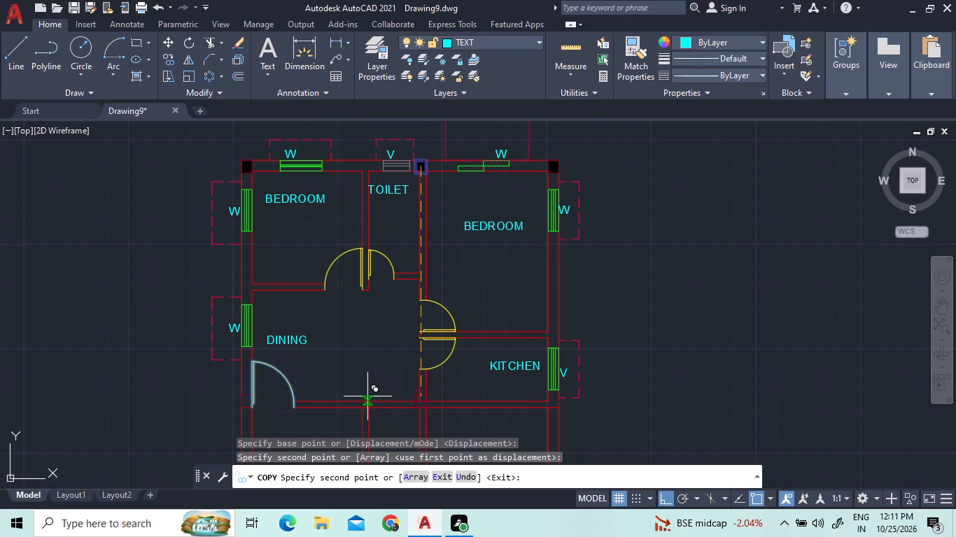
right_click(328, 316)
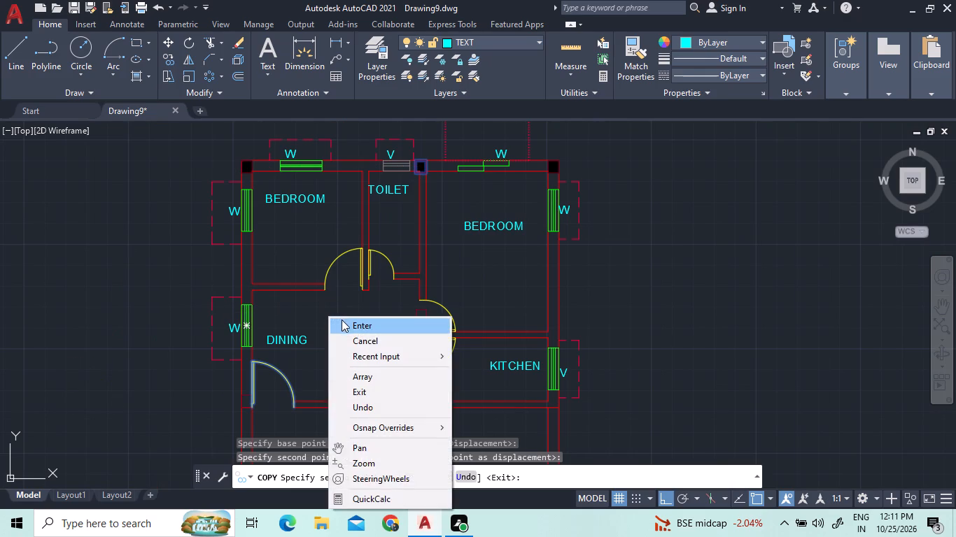
left_click(342, 320)
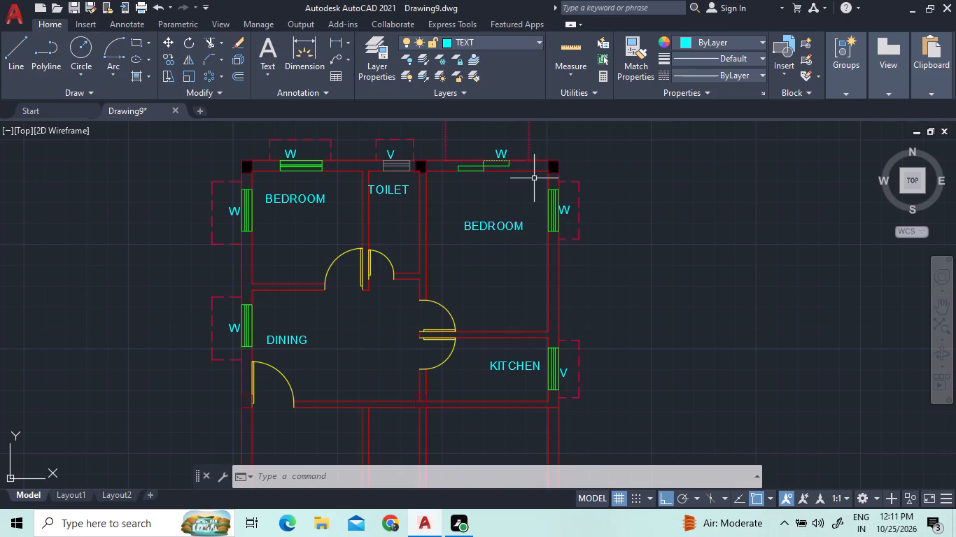
Copy the column at the upper-right bedroom corner straight down to the kitchen's lower-right wall corner, and end the Copy command.
scroll(542, 158, "up", 2)
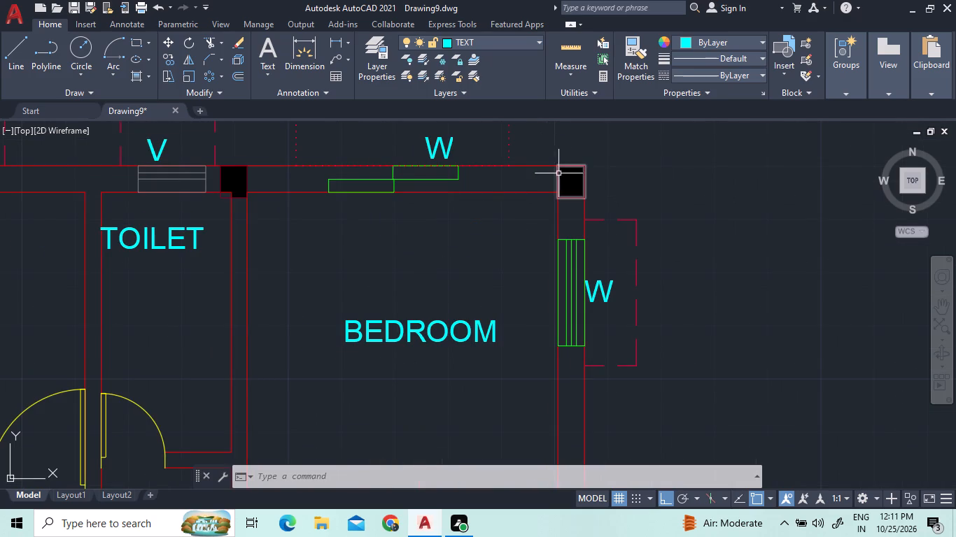
left_click(558, 173)
right_click(558, 173)
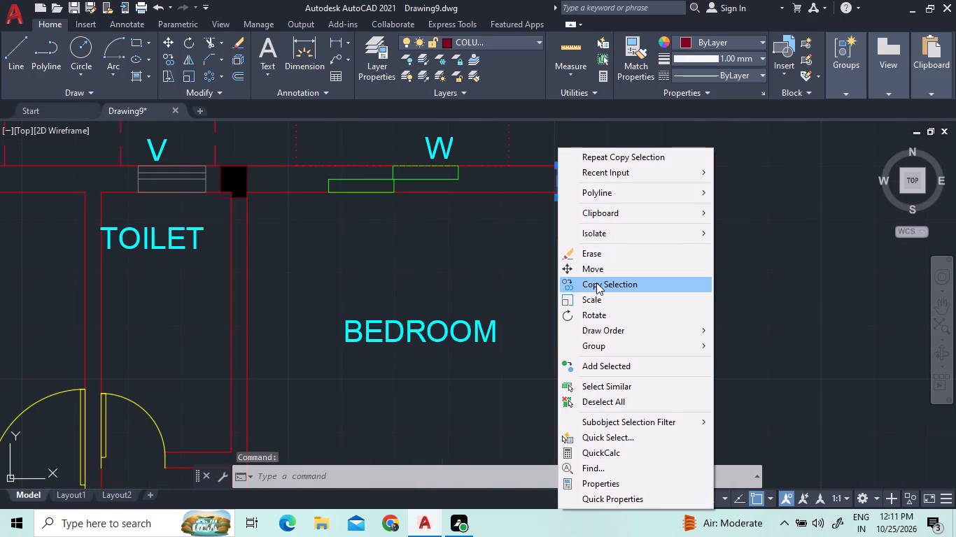
left_click(596, 282)
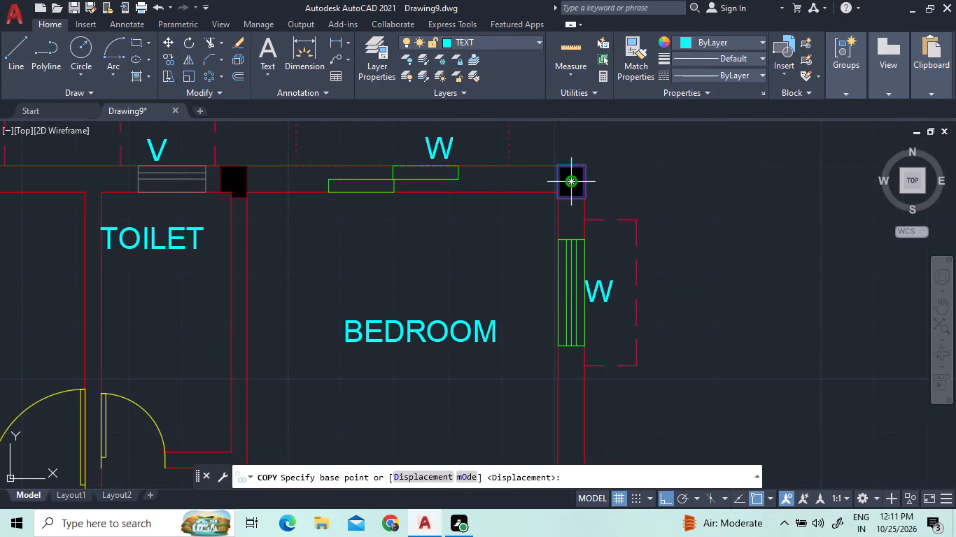
left_click_drag(570, 177, 569, 185)
scroll(560, 341, "down", 4)
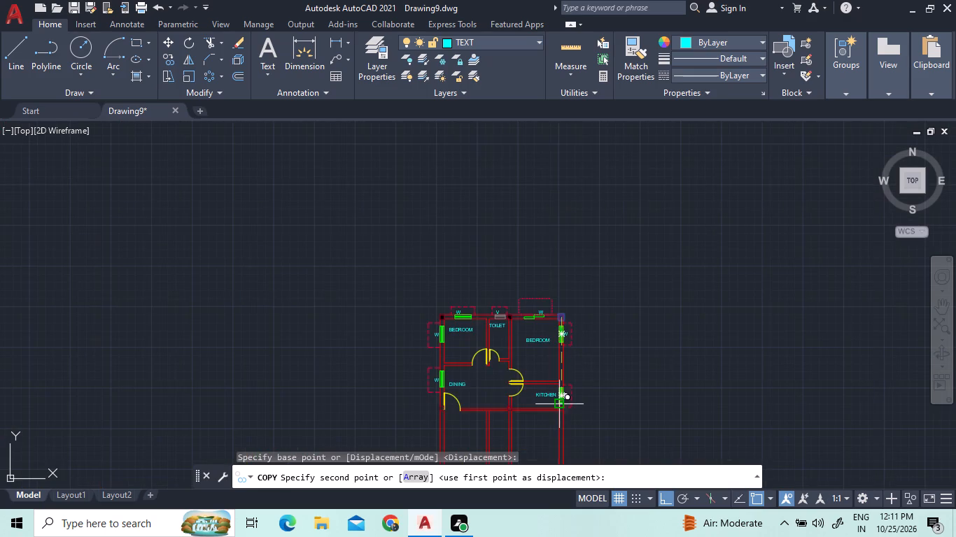
scroll(558, 435, "up", 3)
scroll(605, 289, "up", 3)
scroll(565, 361, "down", 2)
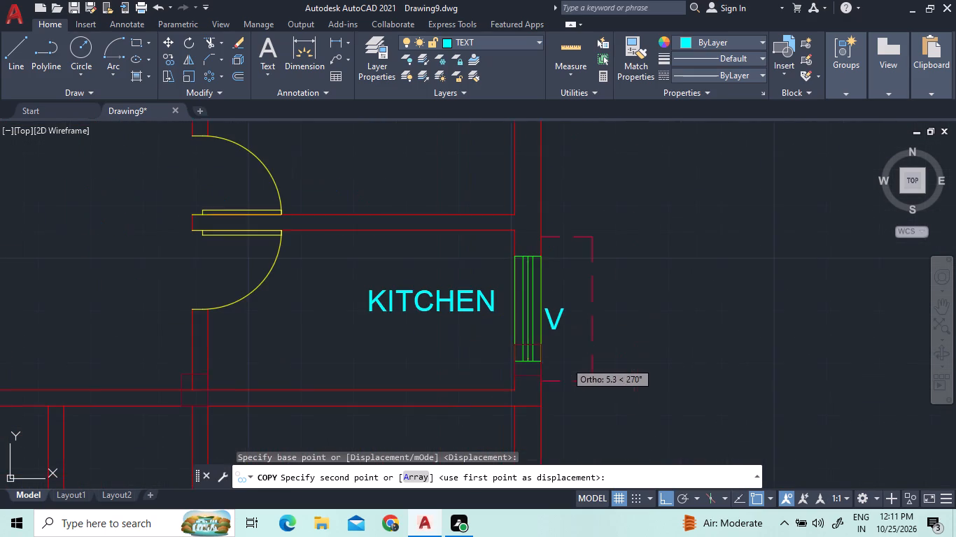
scroll(544, 409, "up", 3)
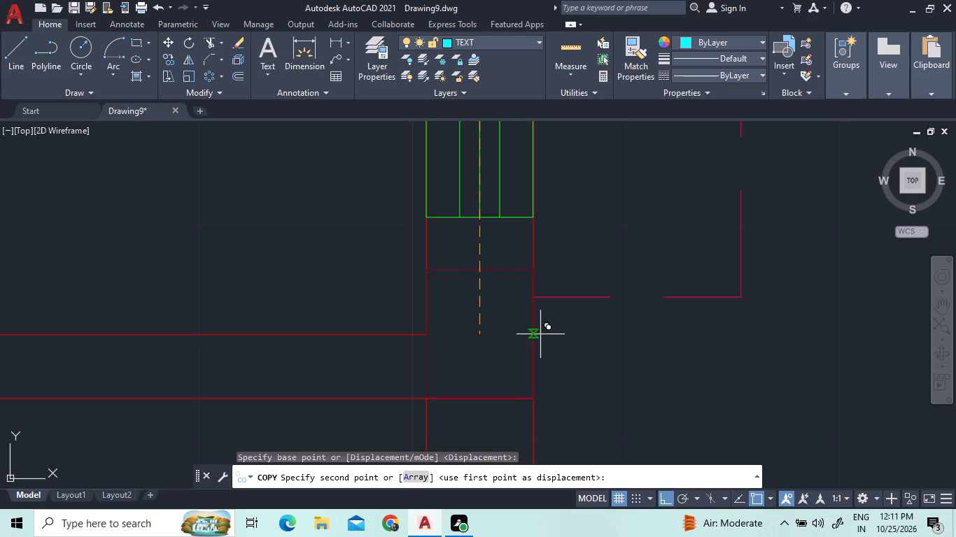
left_click(540, 332)
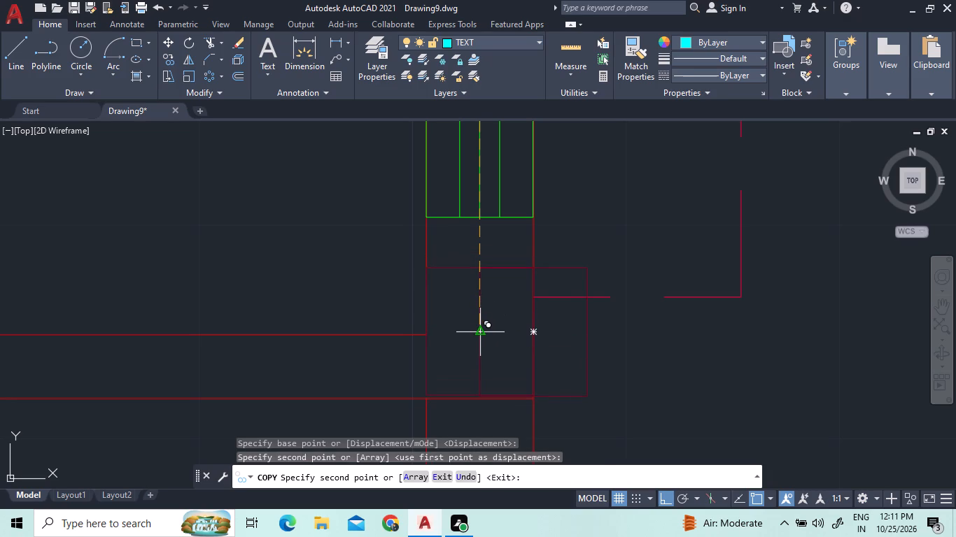
scroll(477, 337, "up", 1)
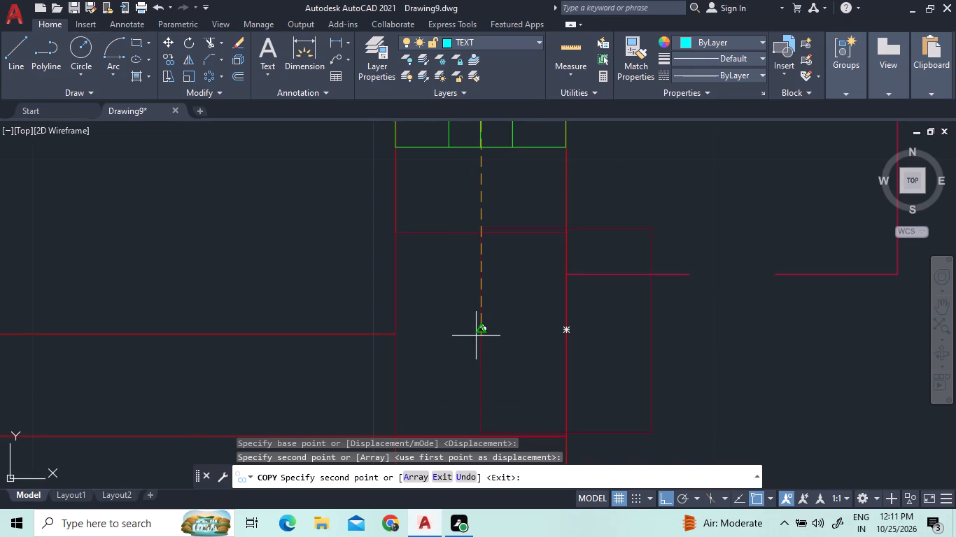
left_click(475, 335)
right_click(596, 327)
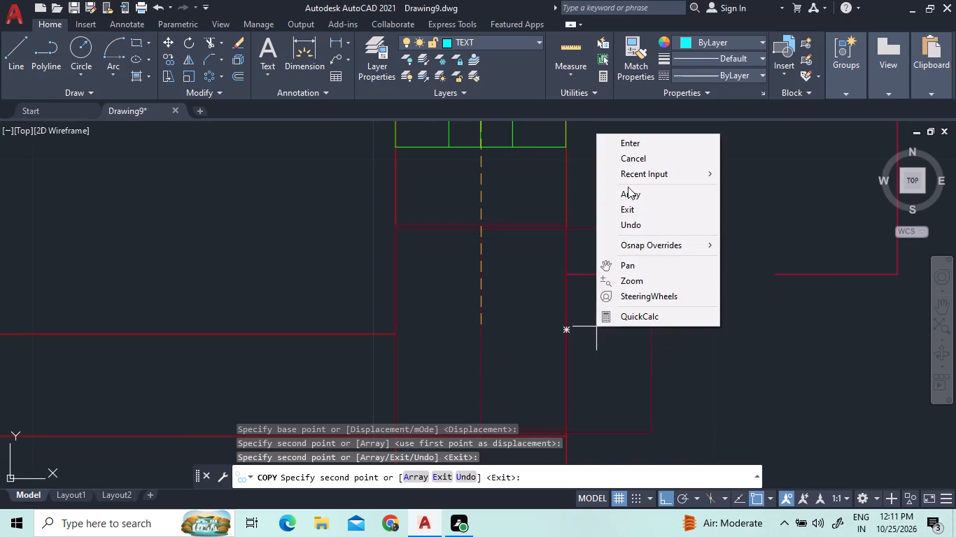
left_click(625, 146)
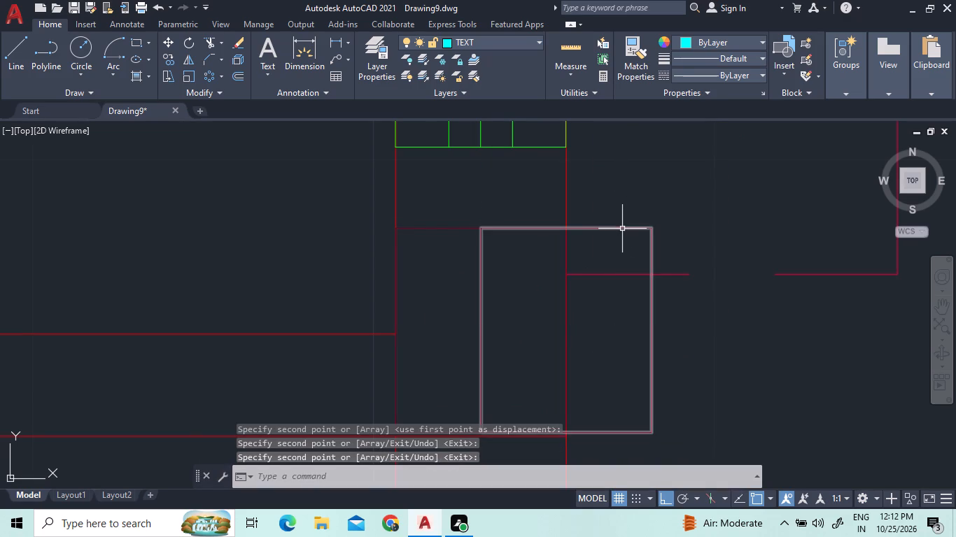
Delete the misplaced column copy that overhangs the outer wall at the kitchen's lower-right corner.
left_click(622, 228)
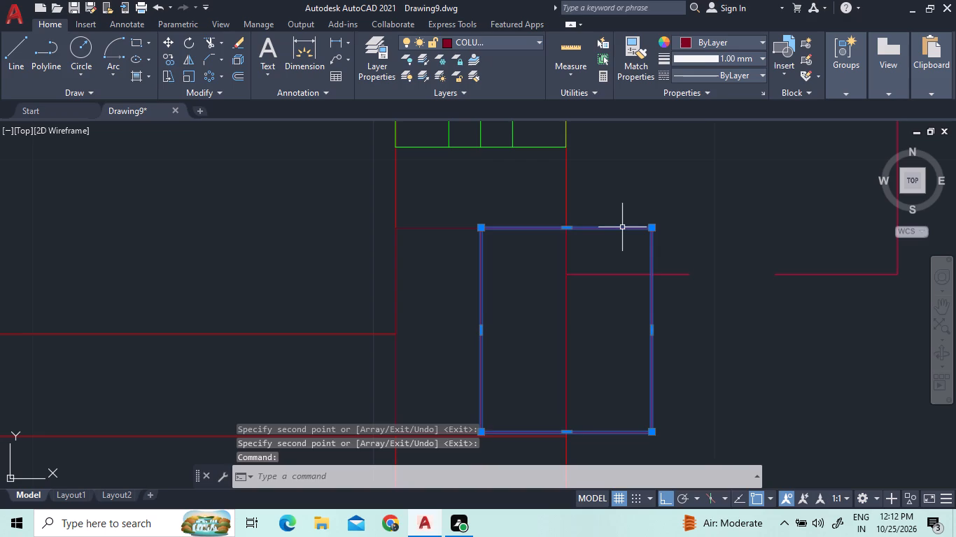
key("Delete")
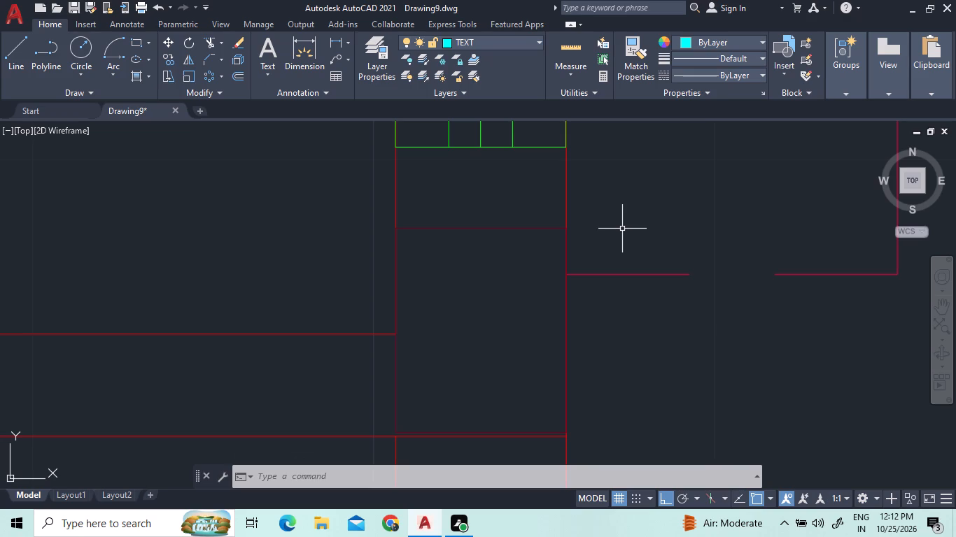
Move the pair of vertical wall lines below the dining room 1.0 to the left along the horizontal wall.
scroll(494, 315, "down", 4)
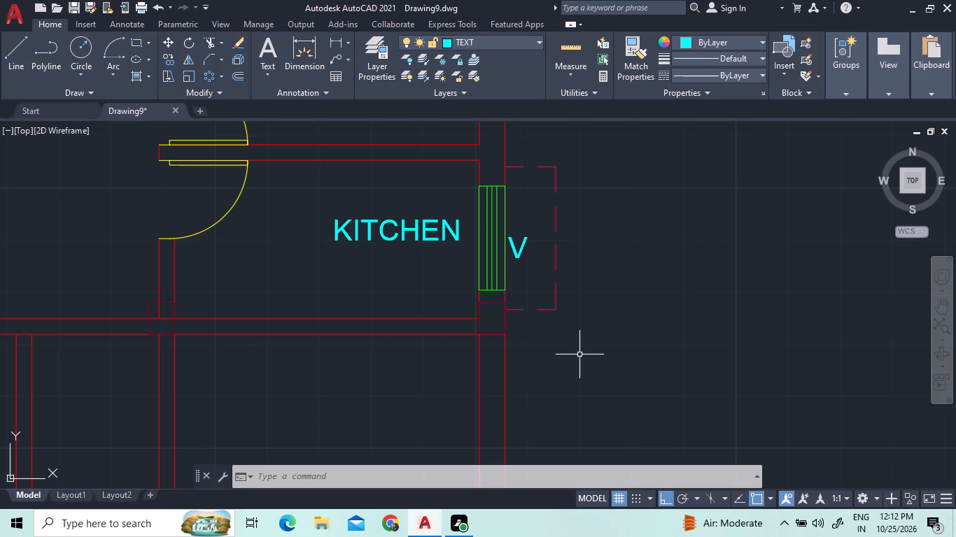
scroll(354, 211, "down", 3)
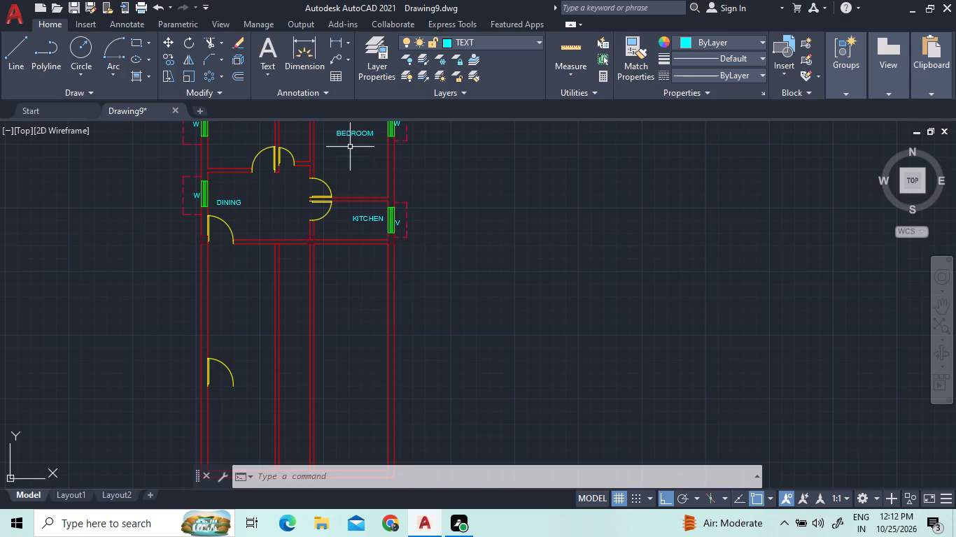
scroll(262, 196, "up", 2)
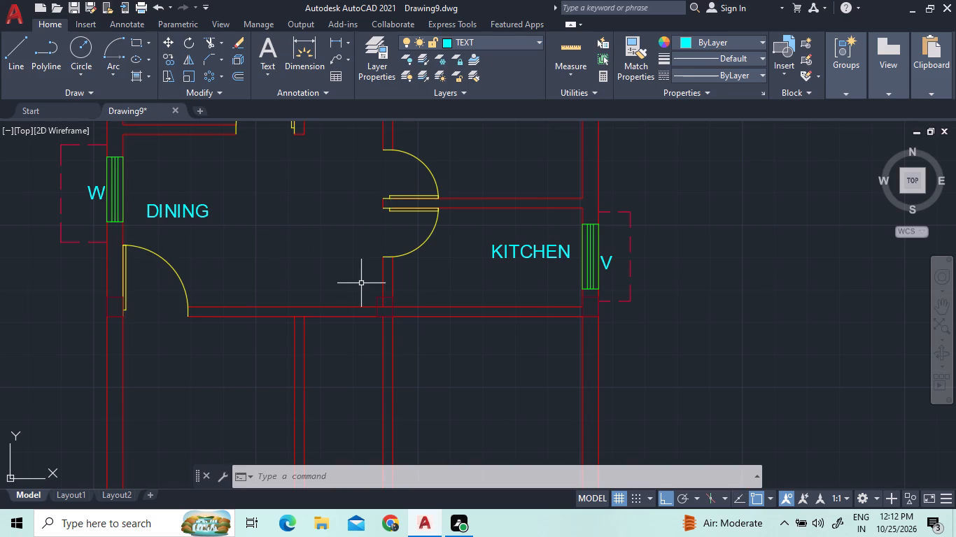
left_click_drag(358, 341, 340, 343)
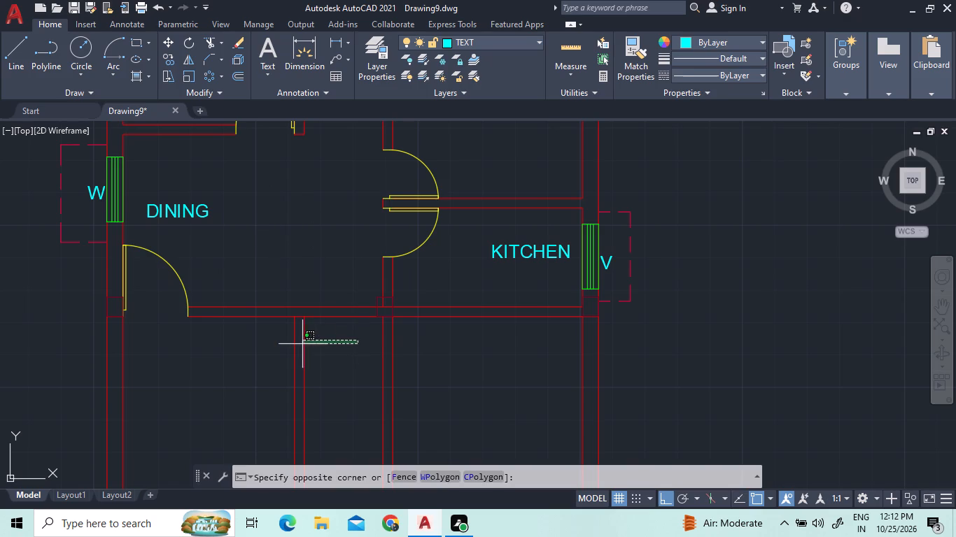
left_click(280, 344)
right_click(284, 267)
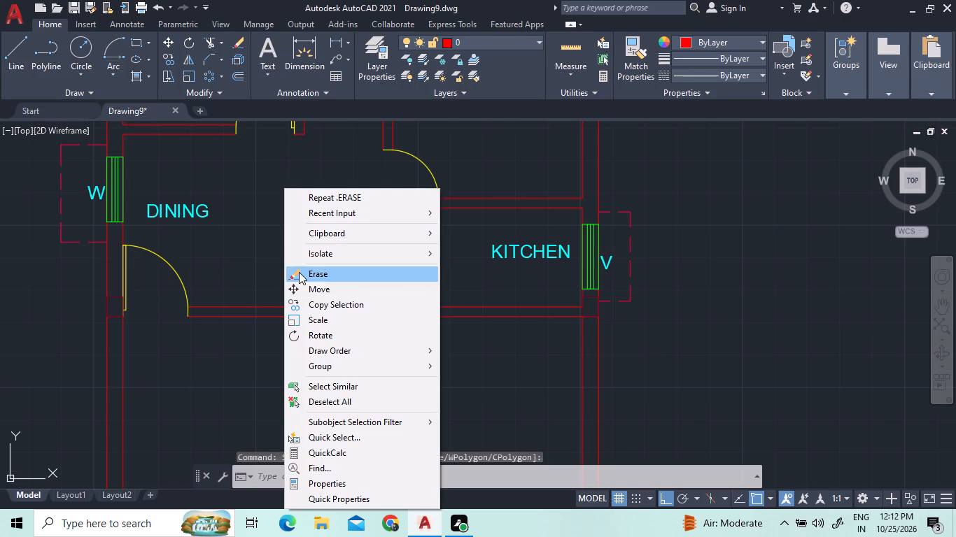
left_click(303, 284)
scroll(297, 312, "up", 3)
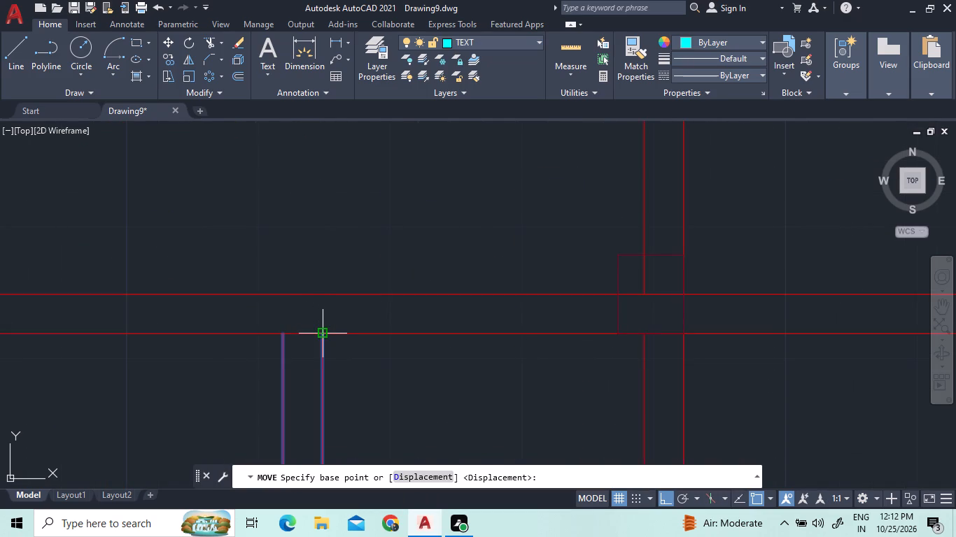
left_click(324, 334)
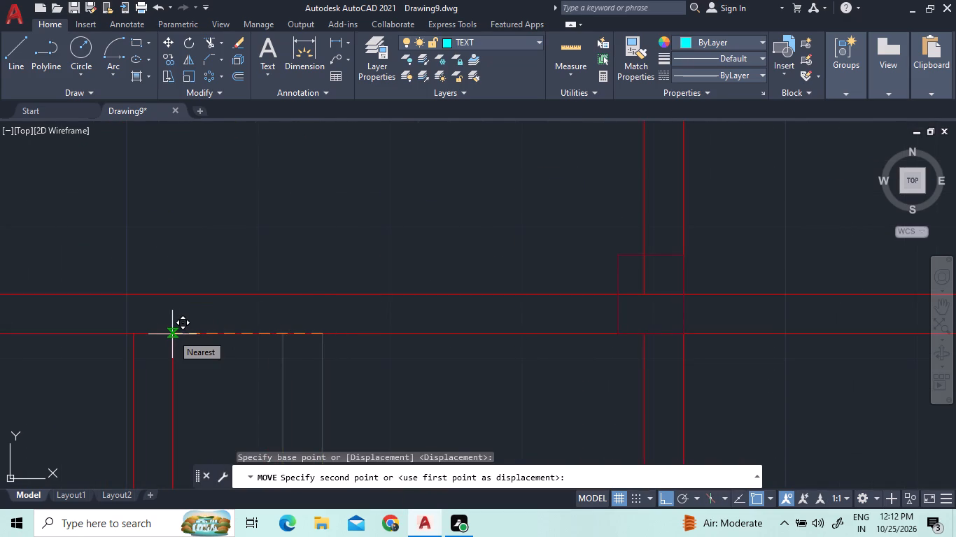
key("1")
type(".0")
key("Return")
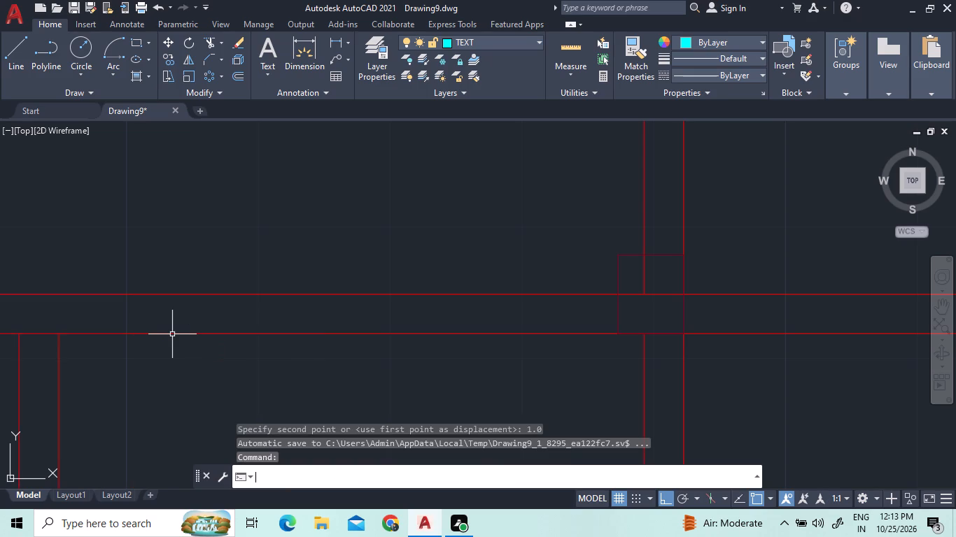
Delete the pair of vertical wall lines running down from the kitchen's lower-left wall junction.
scroll(183, 348, "down", 3)
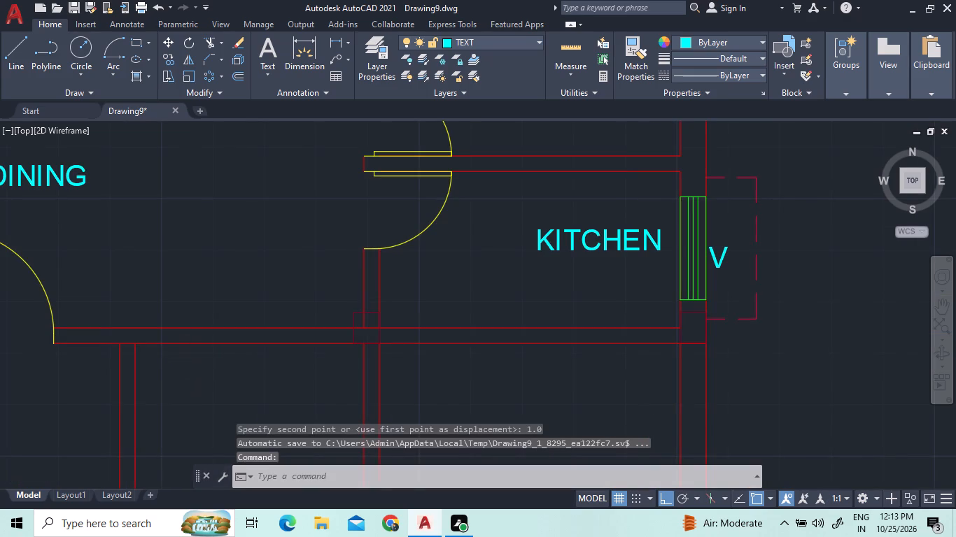
middle_click_drag(225, 320, 220, 266)
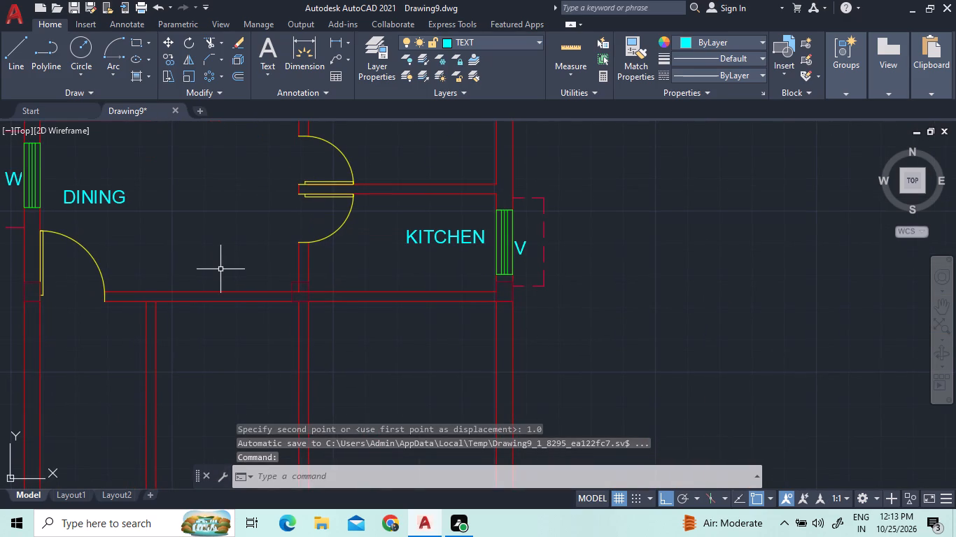
left_click_drag(337, 363, 326, 353)
left_click(265, 330)
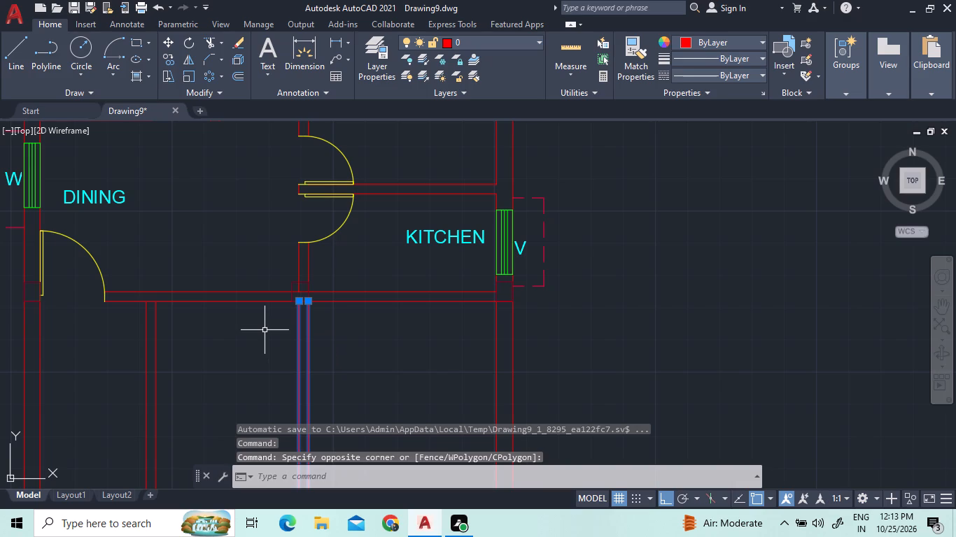
key("Delete")
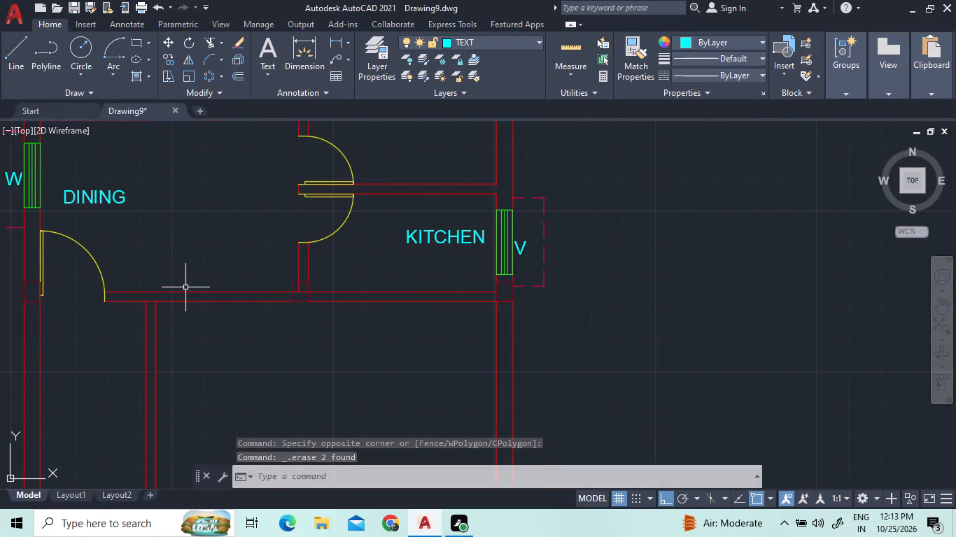
Trim the horizontal wall line between the two faces of the moved vertical wall below the dining room.
left_click(211, 40)
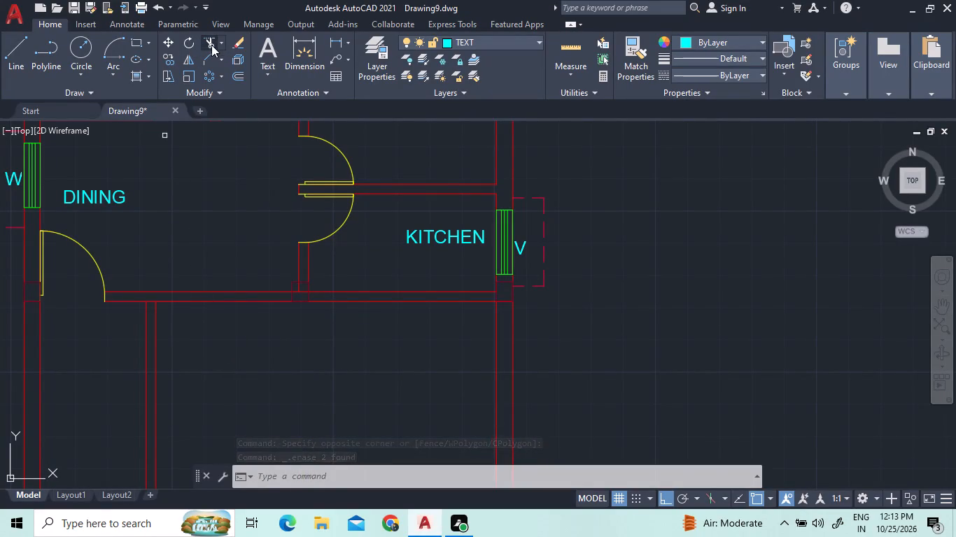
left_click(149, 303)
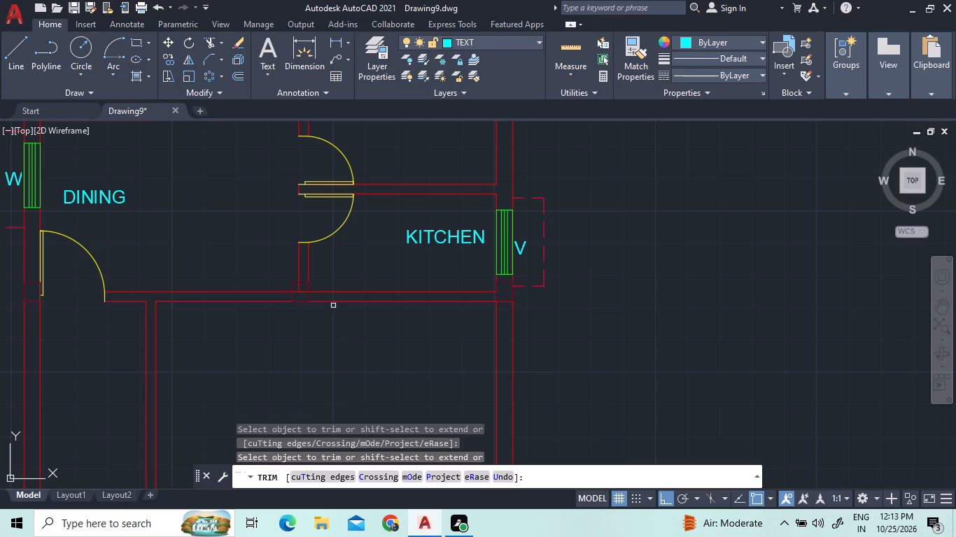
right_click(405, 253)
left_click(421, 258)
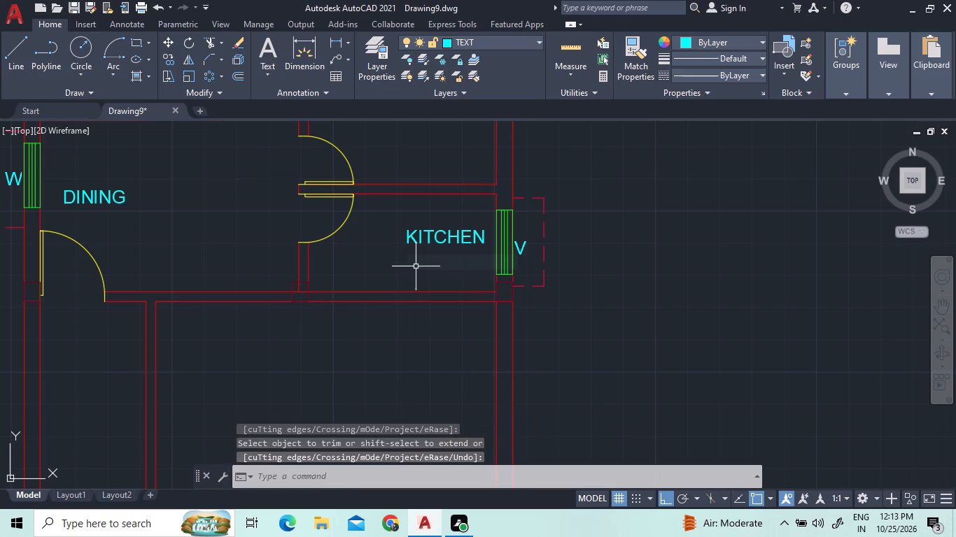
Join the two collinear segments of the lower wall line below the dining room and kitchen into one line.
left_click(384, 301)
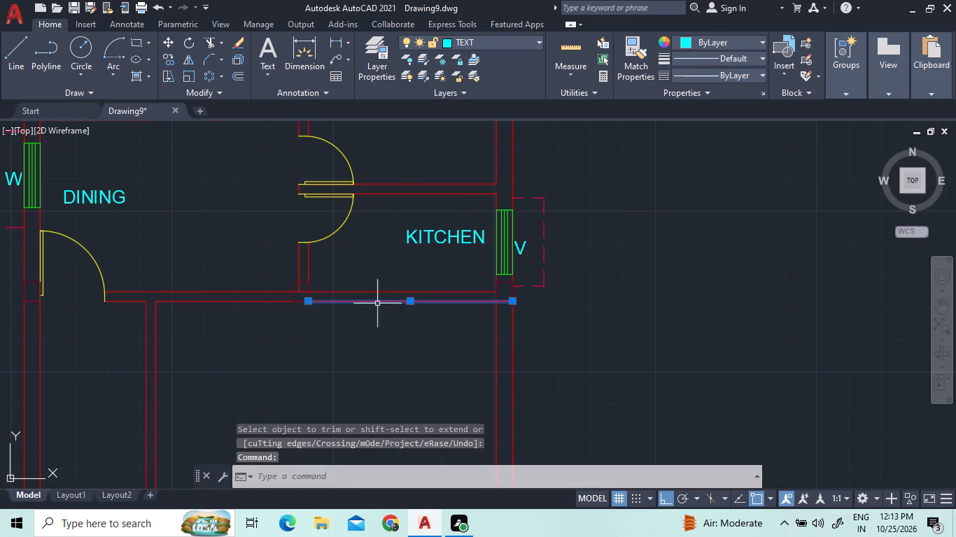
left_click(274, 301)
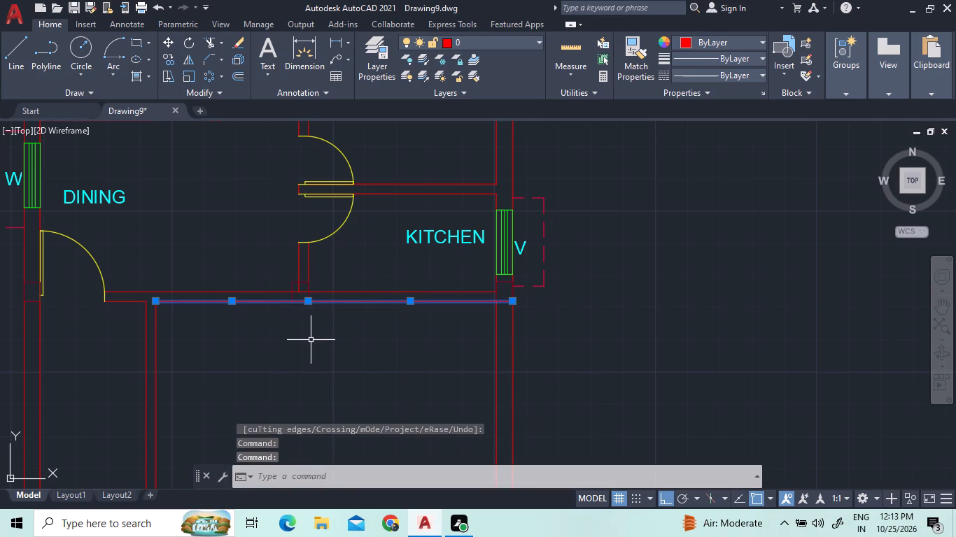
type("J")
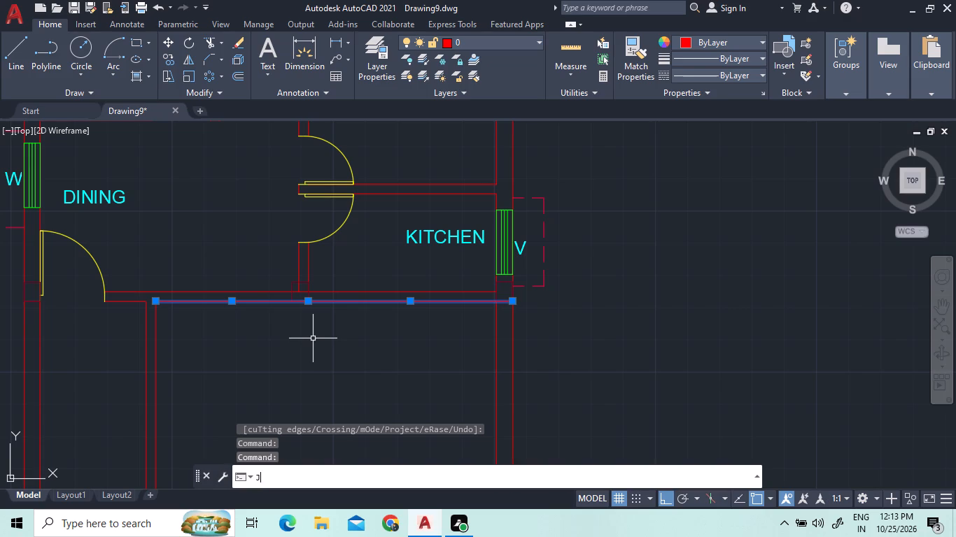
key("space")
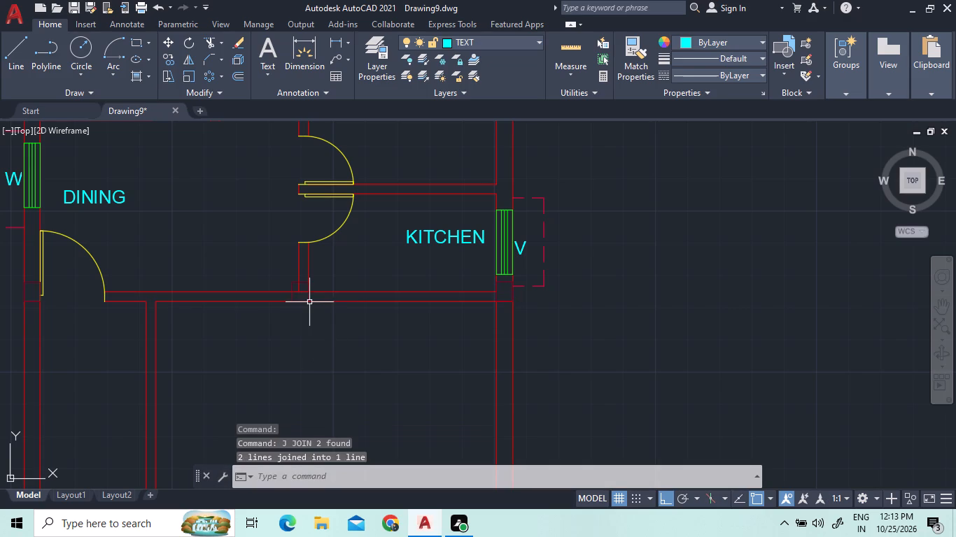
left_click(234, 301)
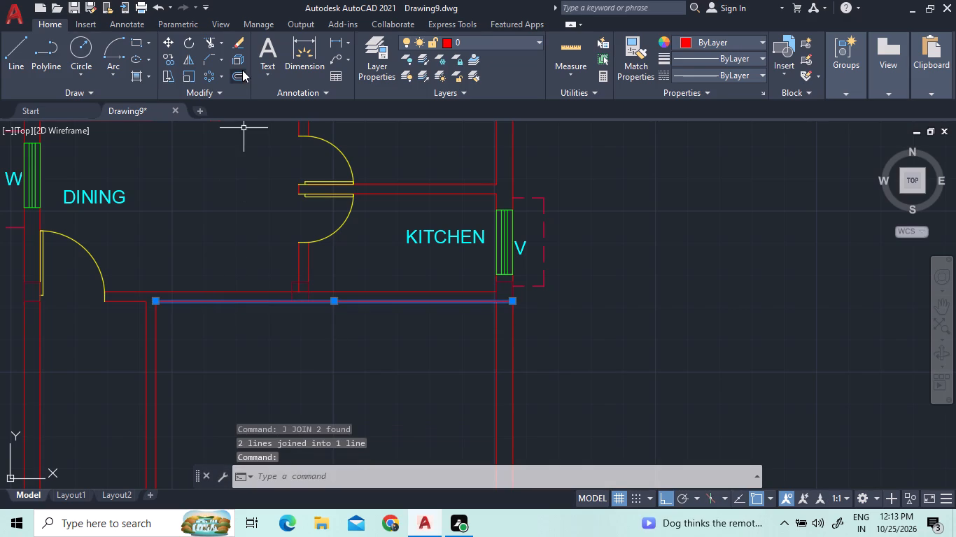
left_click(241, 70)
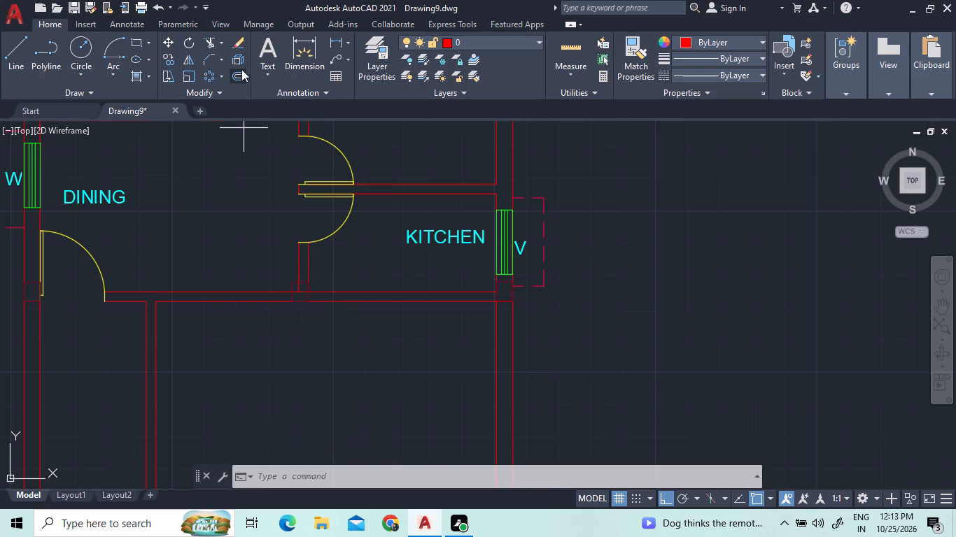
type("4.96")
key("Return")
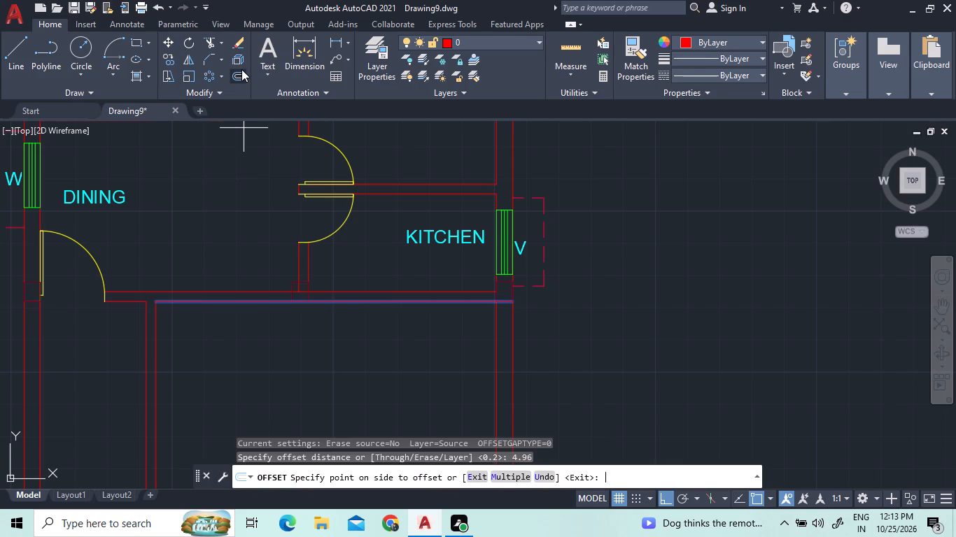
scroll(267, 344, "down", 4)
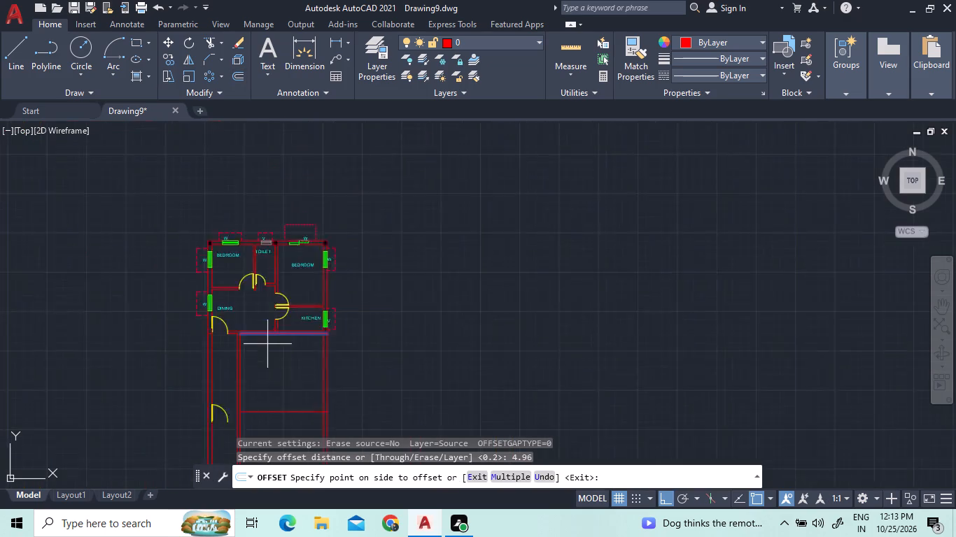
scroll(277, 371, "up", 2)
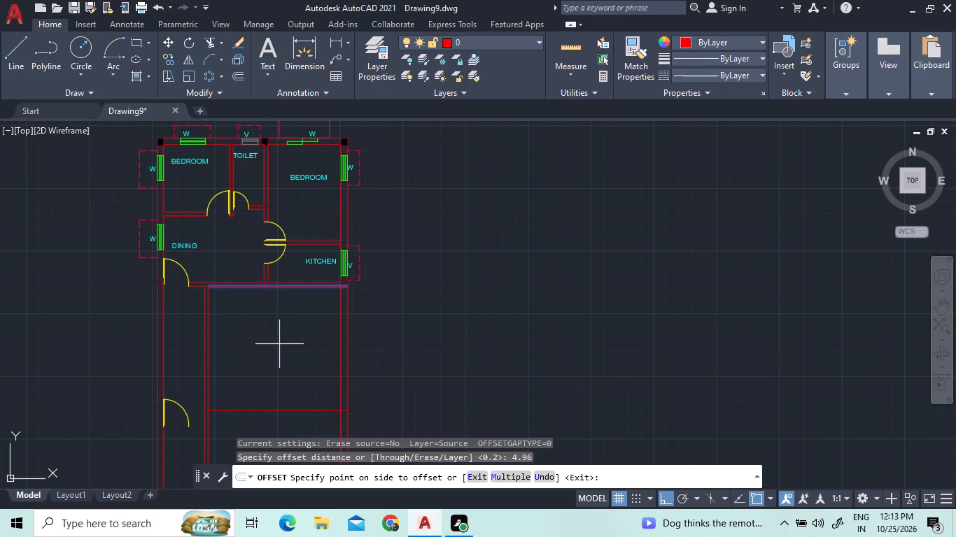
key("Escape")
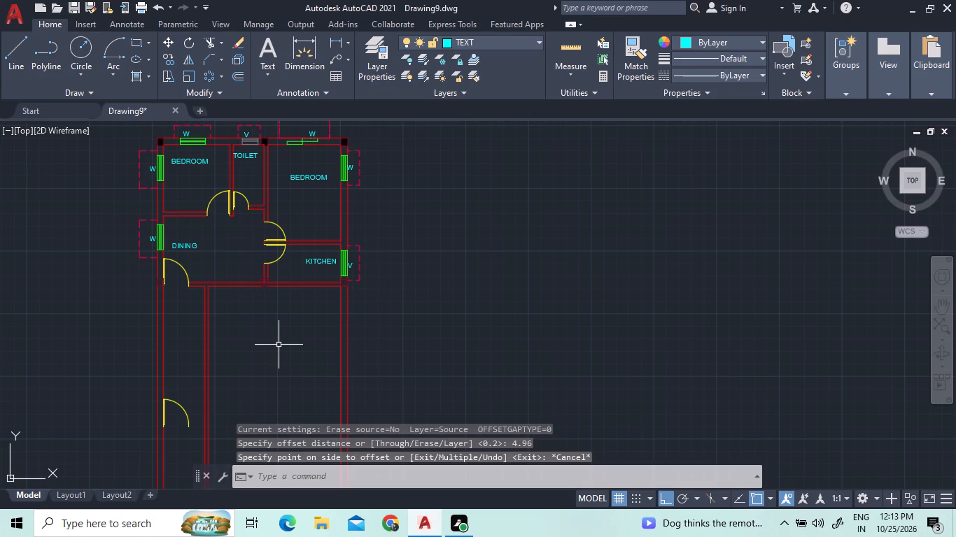
Calculate 4.96 divided by 2 in QuickCalc.
scroll(264, 414, "up", 1)
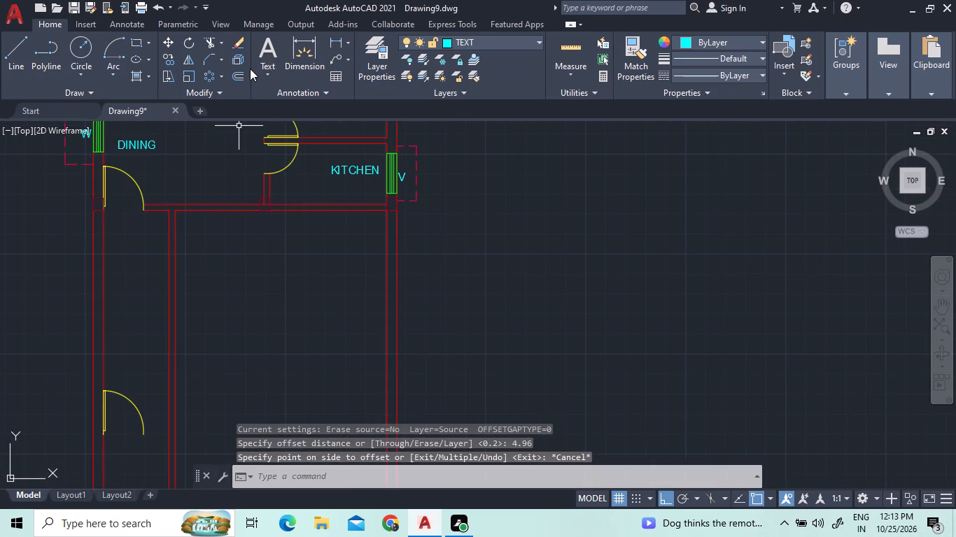
right_click(352, 280)
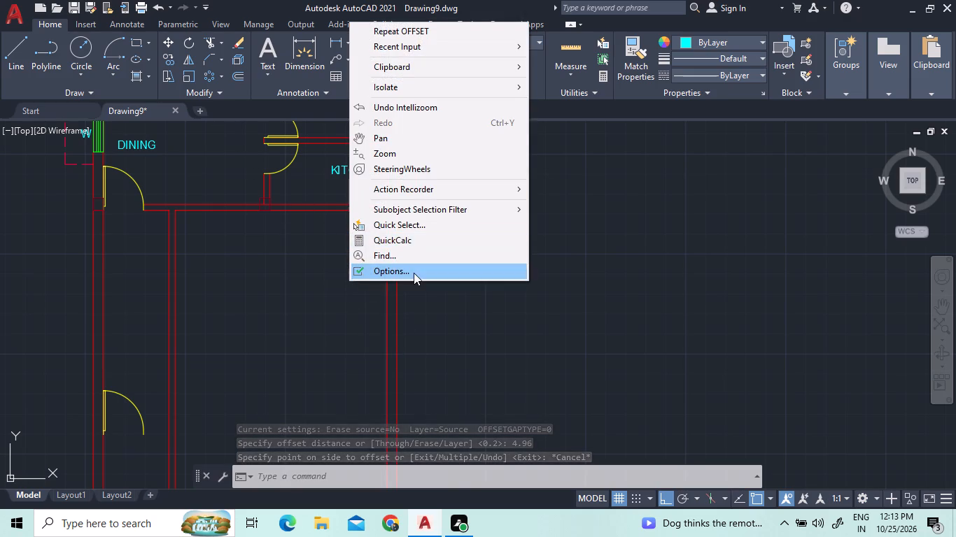
left_click(412, 234)
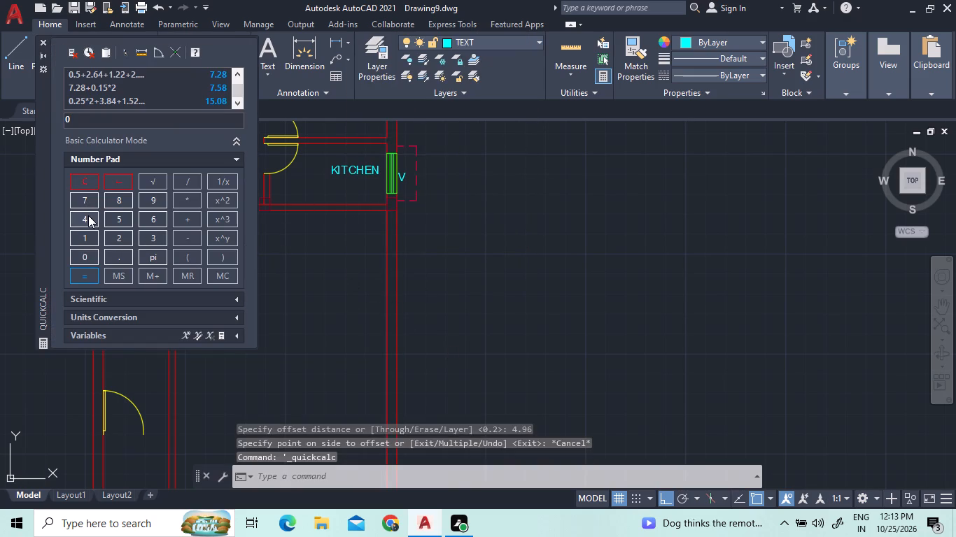
left_click(88, 215)
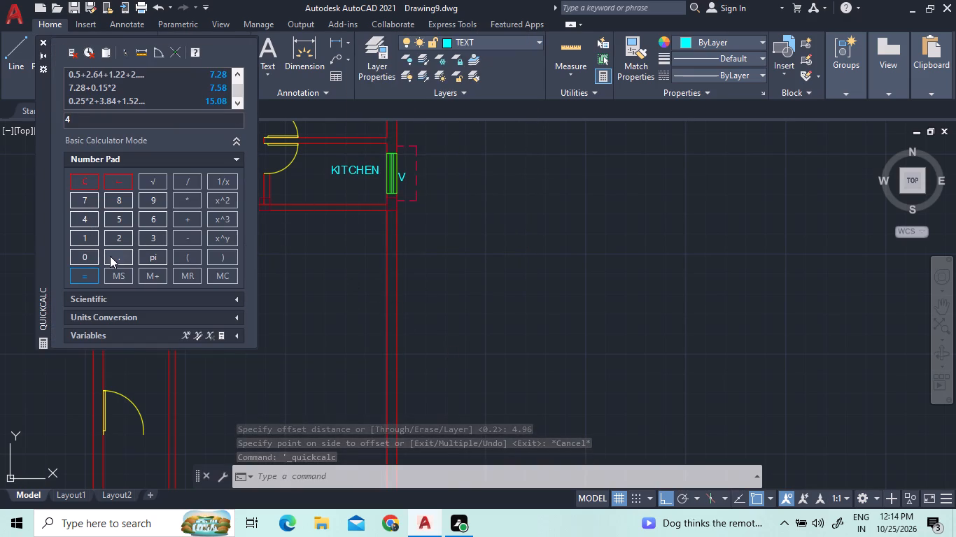
left_click(111, 256)
left_click(162, 195)
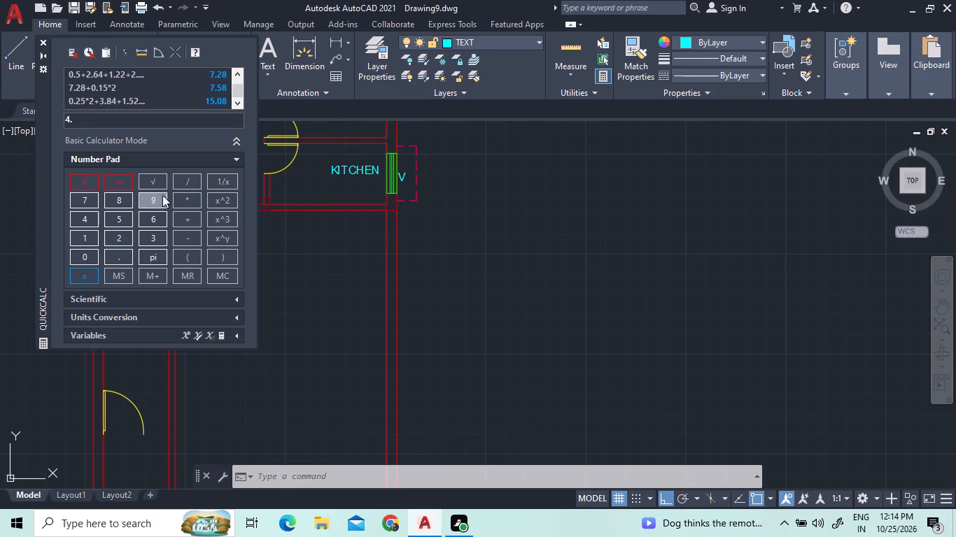
left_click(157, 217)
left_click(178, 182)
left_click(119, 241)
left_click(95, 273)
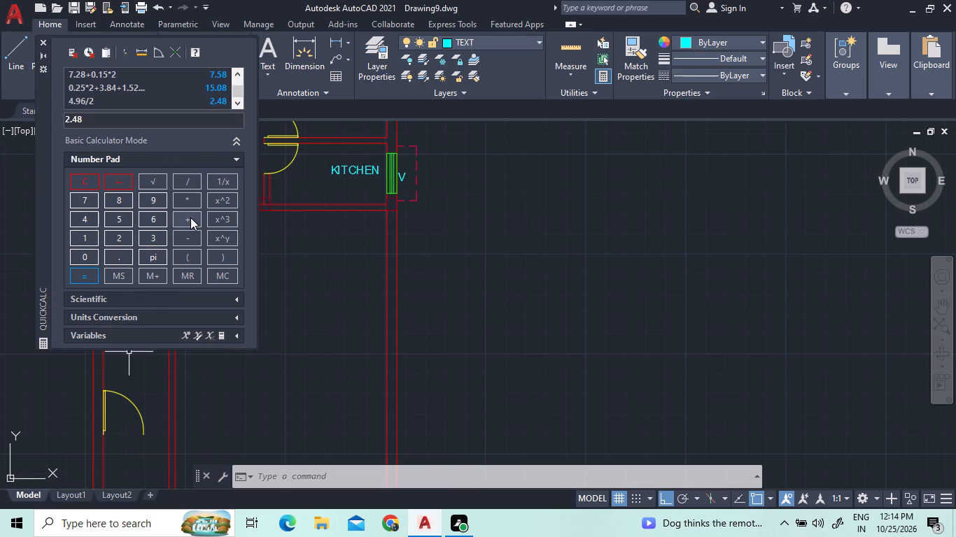
Subtract 0.25 from the halved value in QuickCalc and close the calculator.
left_click(186, 240)
left_click(87, 256)
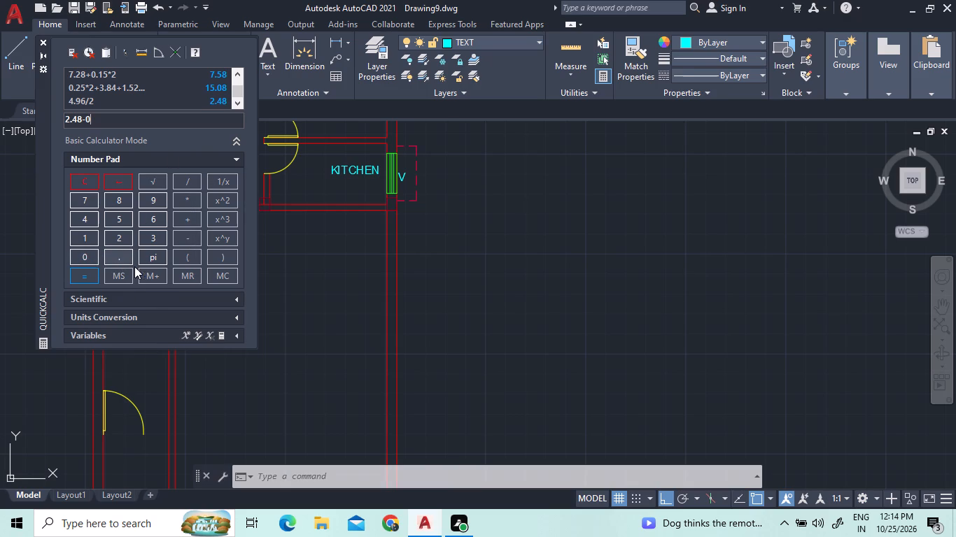
left_click(119, 253)
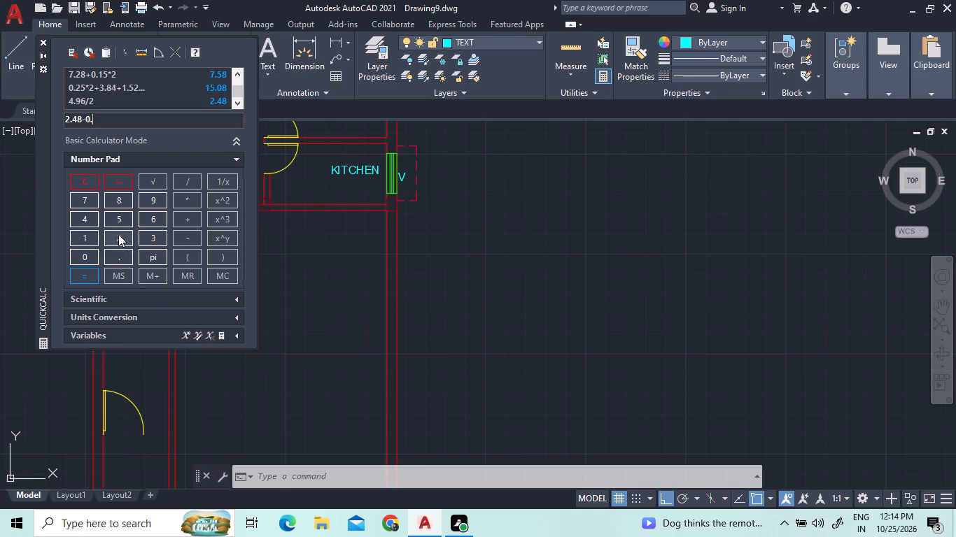
left_click(118, 234)
left_click(118, 213)
left_click(88, 273)
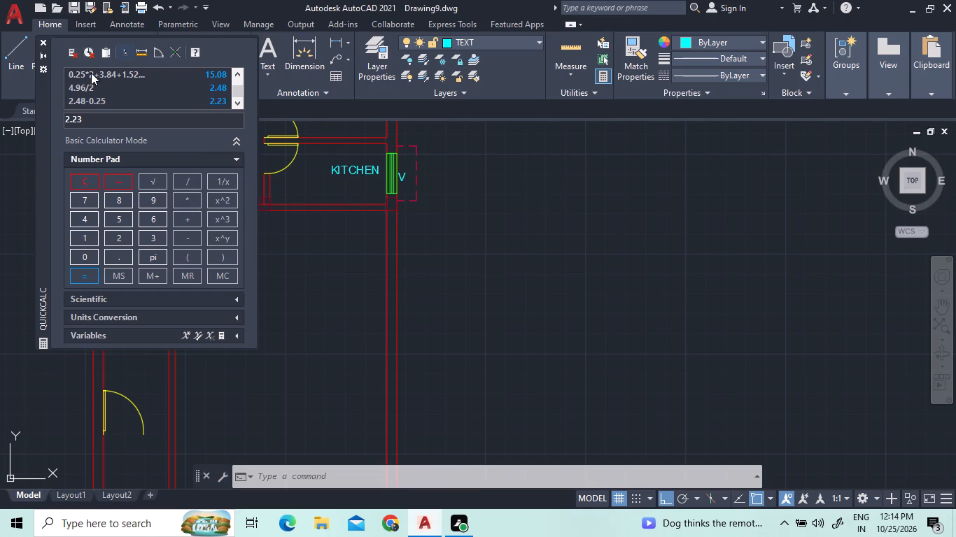
left_click(48, 45)
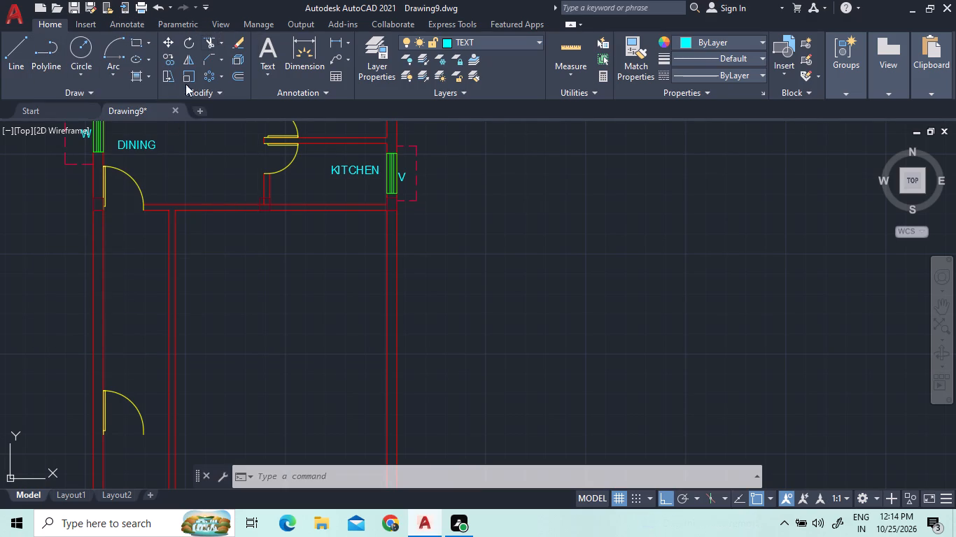
Offset the lower line of the horizontal wall beneath the kitchen downward by 2.23.
left_click(237, 71)
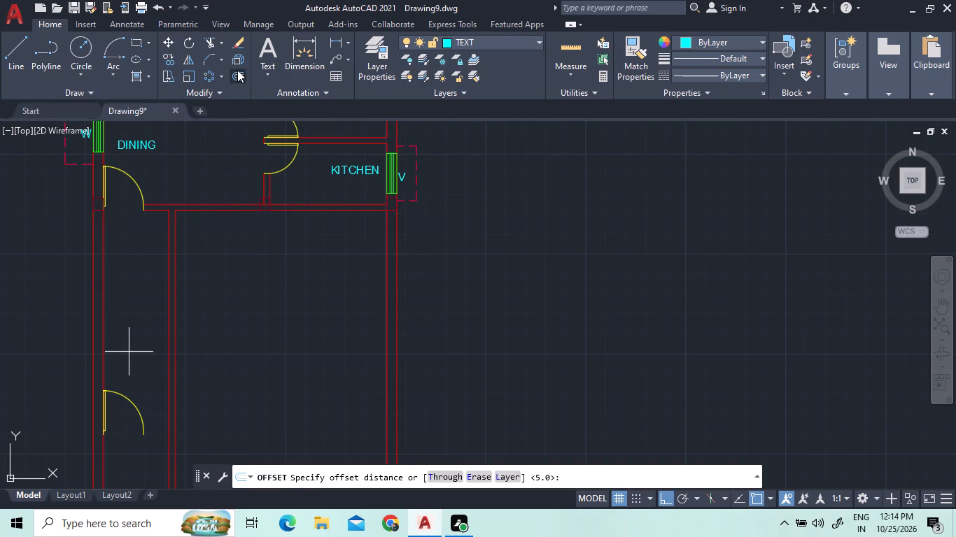
type("2.23")
key("Return")
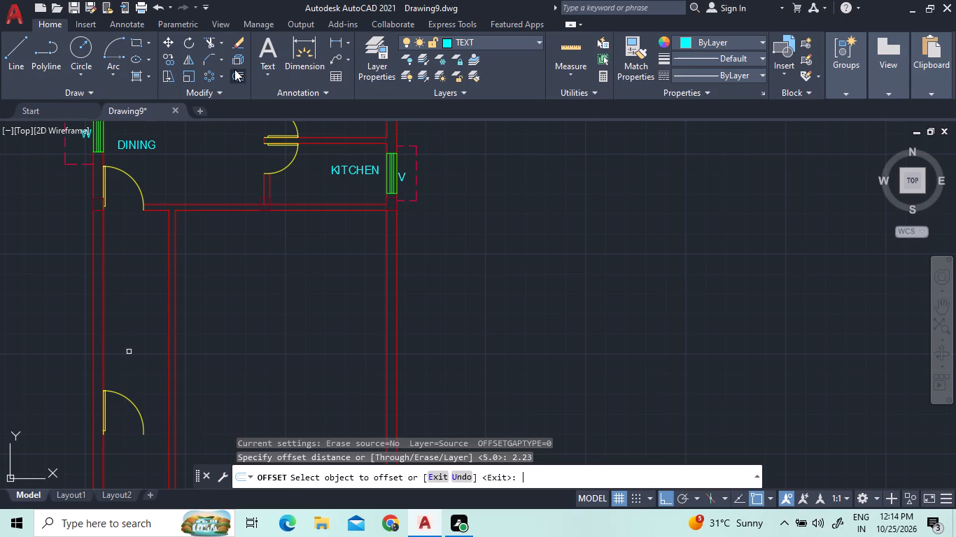
scroll(277, 220, "up", 1)
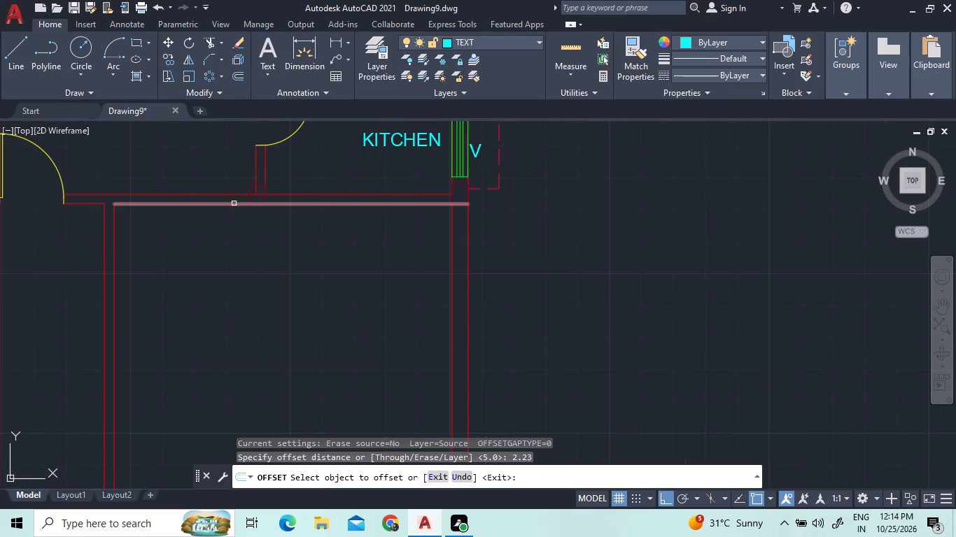
left_click(234, 204)
left_click(254, 258)
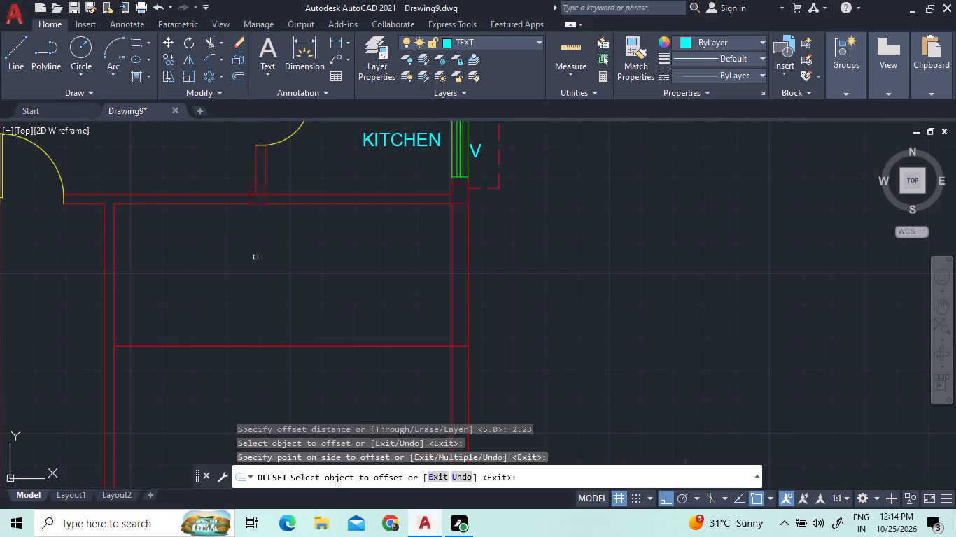
scroll(255, 256, "down", 2)
Offset the new horizontal line below the kitchen downward by 0.12 to form the second face of a partition wall.
left_click(234, 83)
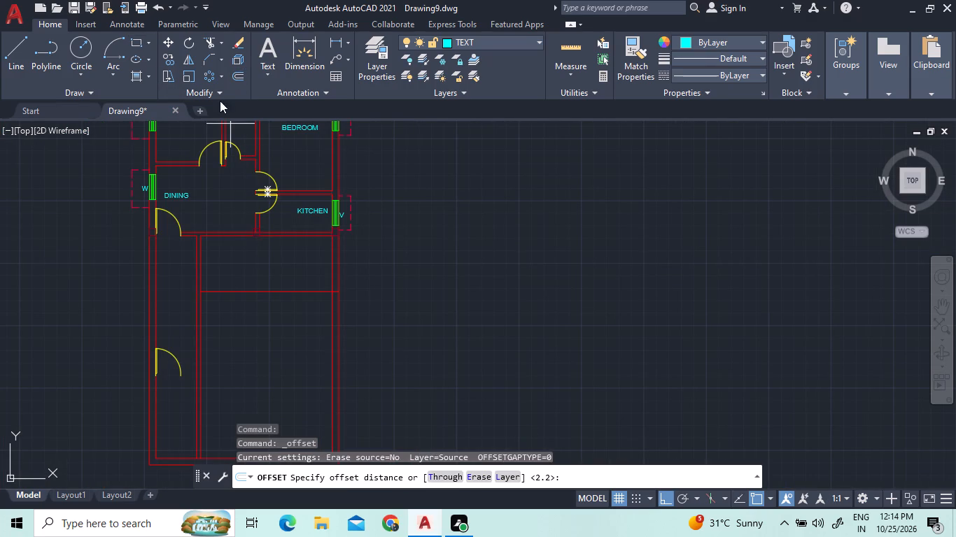
left_click(234, 76)
type("0.")
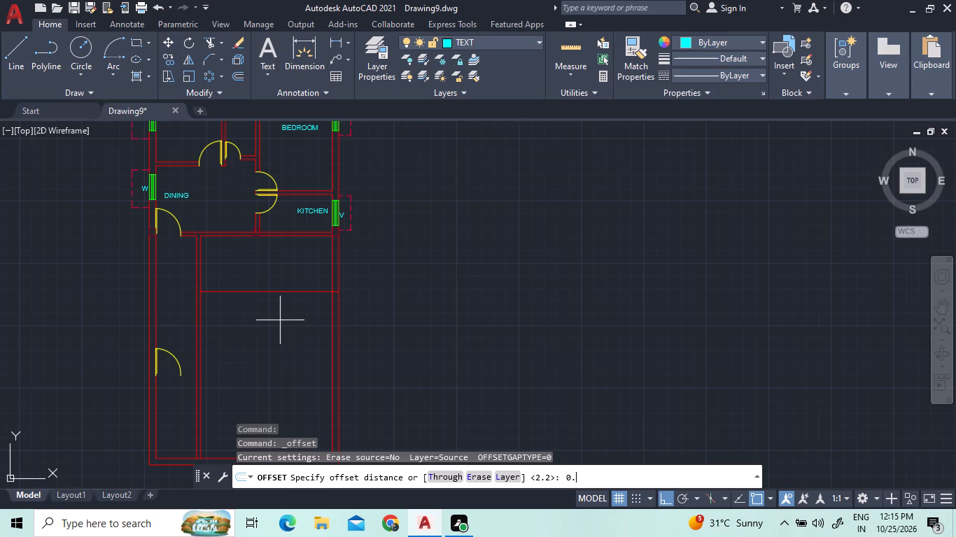
key("1")
key("2")
key("Return")
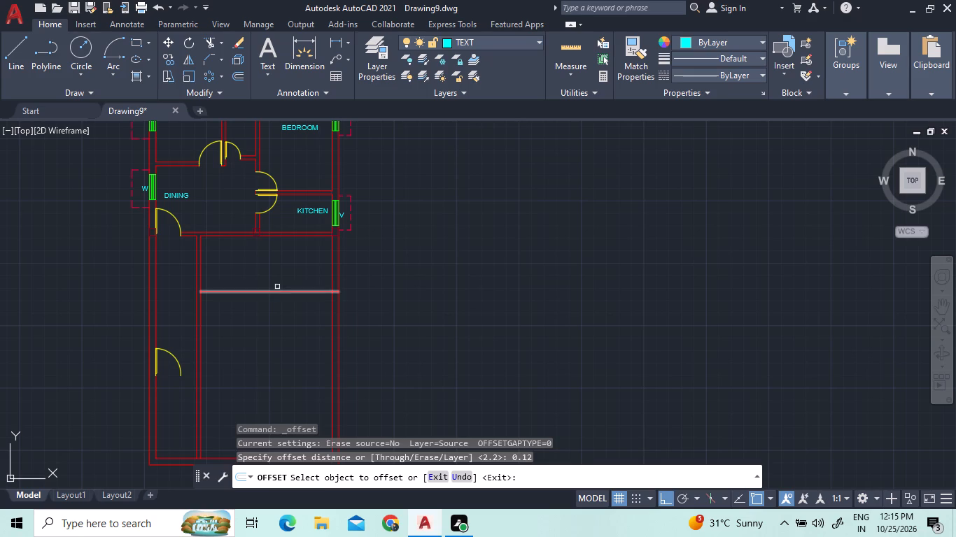
left_click(278, 291)
left_click(283, 338)
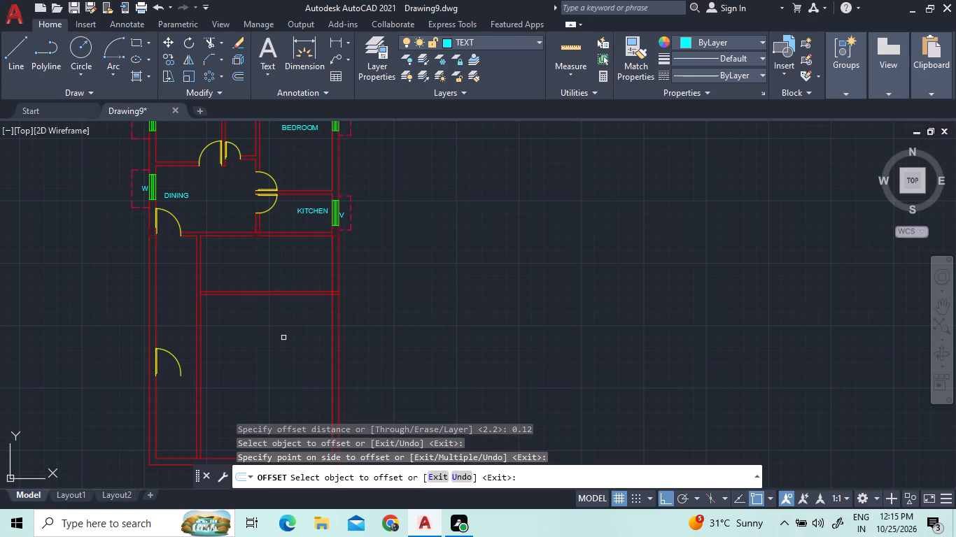
right_click(266, 260)
left_click(285, 271)
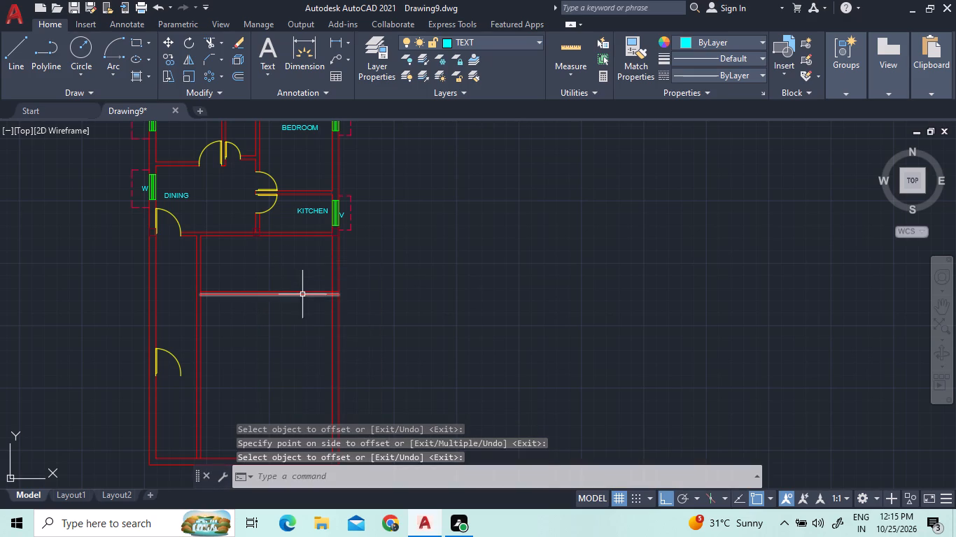
Trim the ends of both new partition lines that cross between the faces of the right exterior wall.
scroll(302, 294, "up", 2)
scroll(302, 297, "down", 2)
scroll(292, 263, "up", 2)
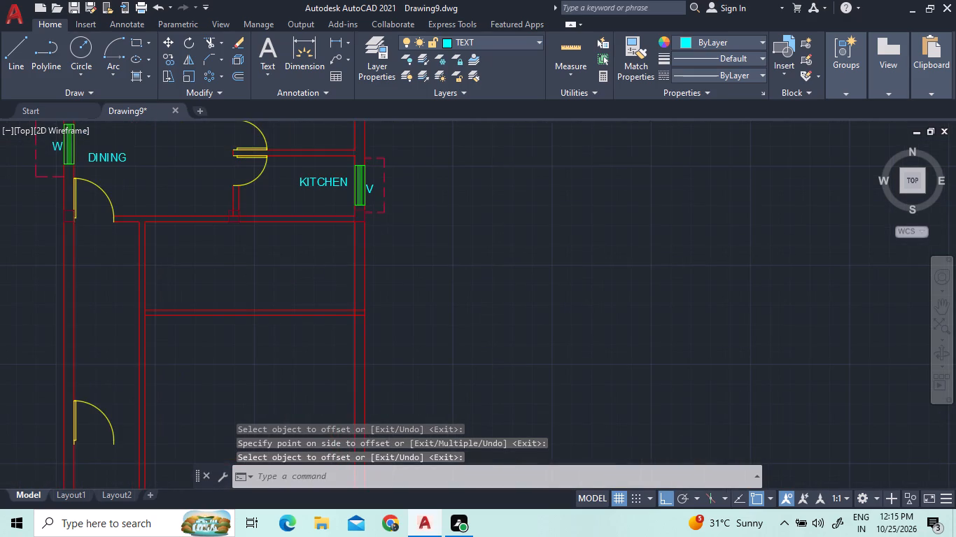
scroll(253, 298, "down", 1)
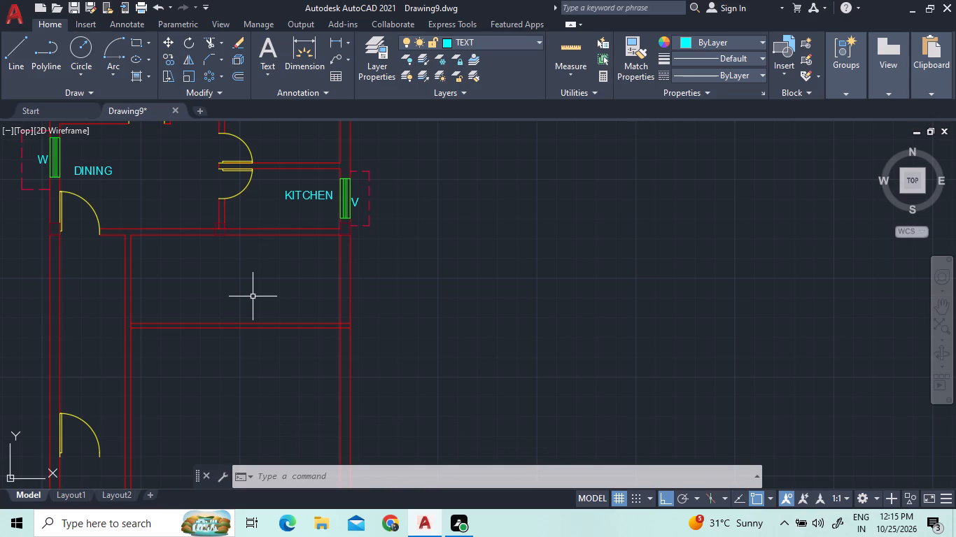
scroll(242, 62, "down", 1)
scroll(317, 324, "up", 2)
scroll(316, 327, "down", 3)
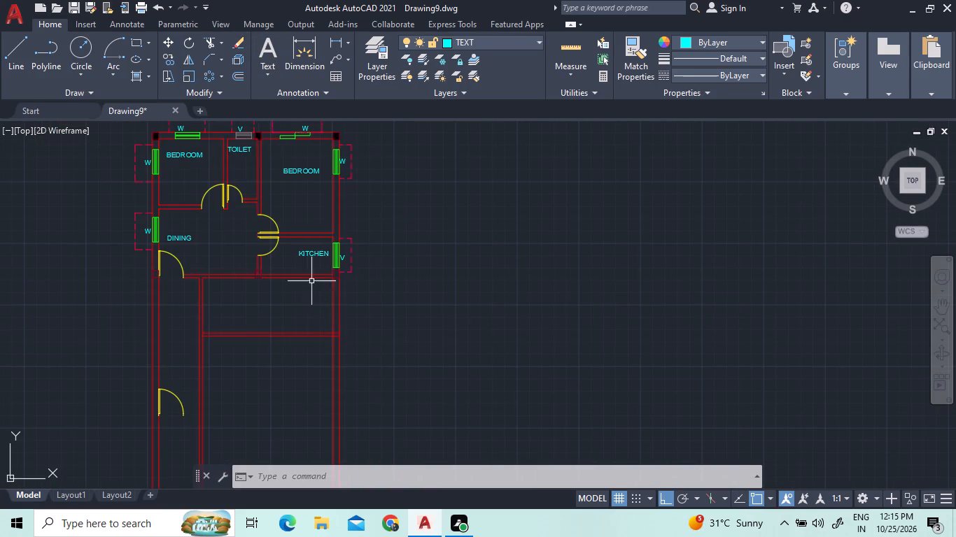
left_click(204, 43)
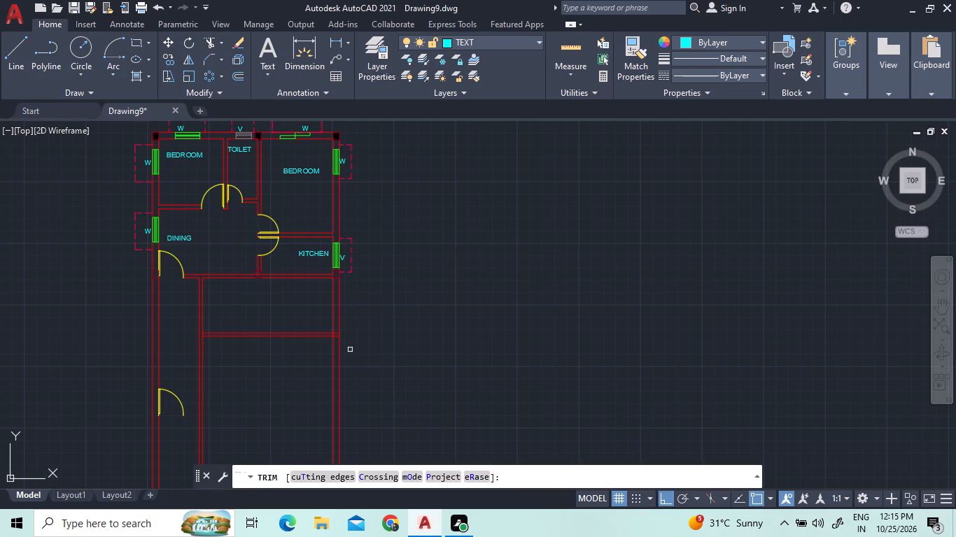
scroll(331, 340, "up", 4)
left_click(357, 322)
left_click(356, 259)
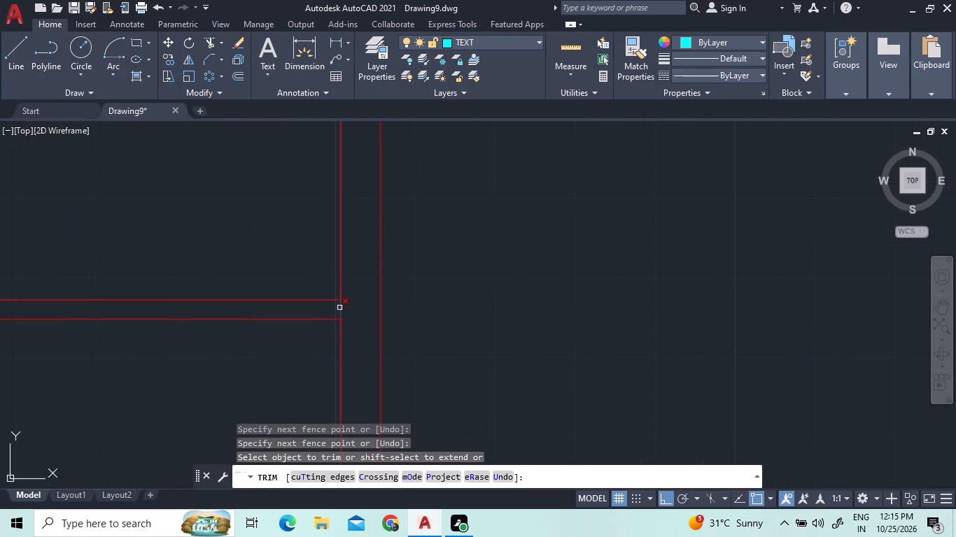
scroll(181, 386, "down", 4)
right_click(122, 354)
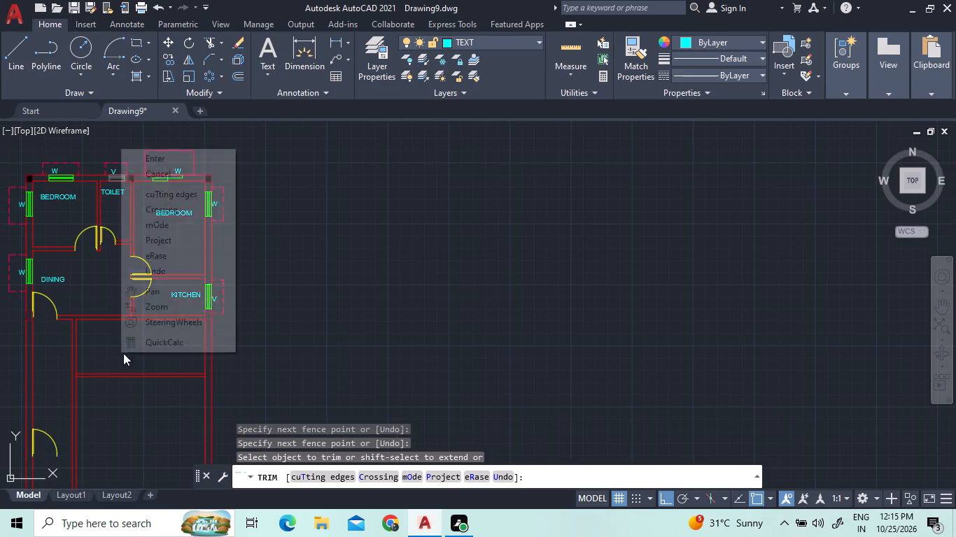
left_click(172, 155)
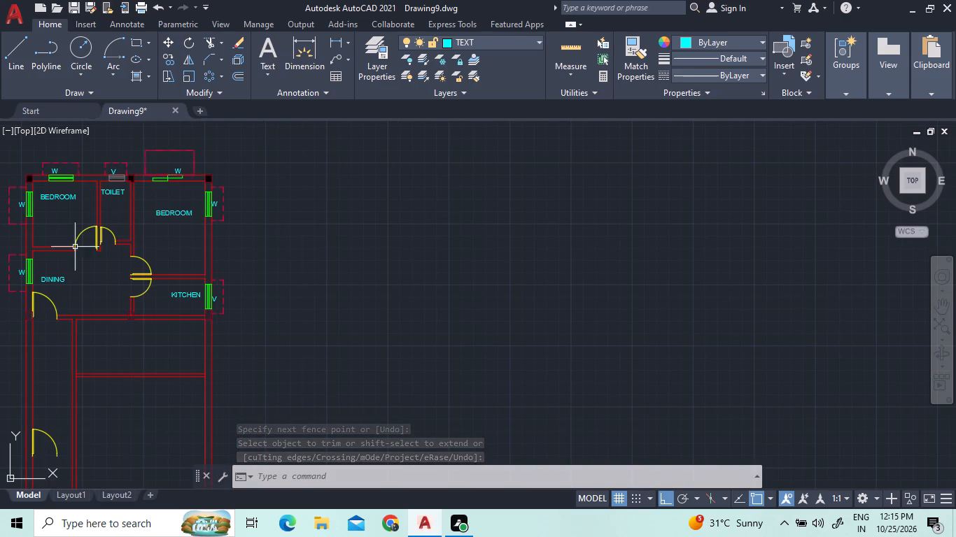
Offset the right face of the vertical wall below the dining room 1.0 to the right, into the adjacent room.
left_click(238, 75)
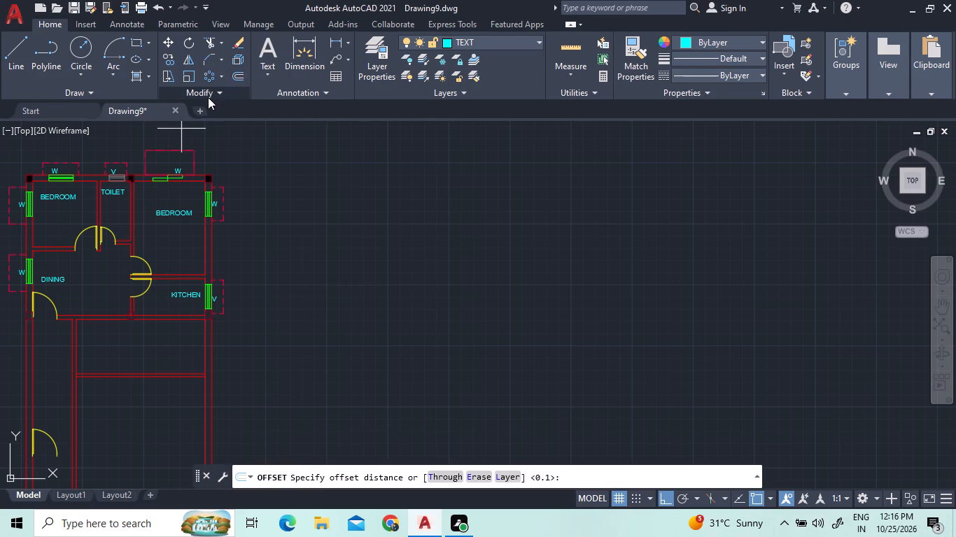
scroll(66, 341, "up", 2)
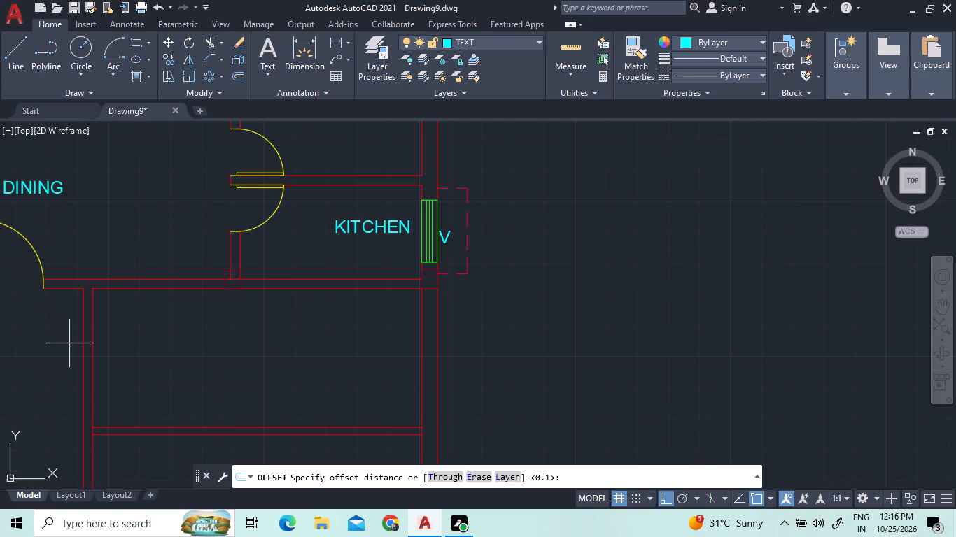
key("1")
type(".0")
key("Return")
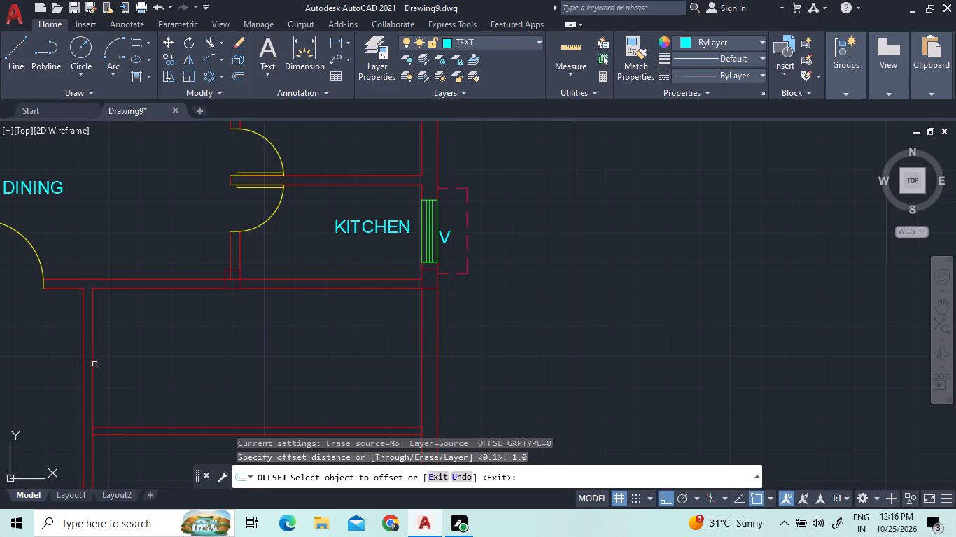
left_click(94, 364)
left_click(91, 361)
left_click(120, 374)
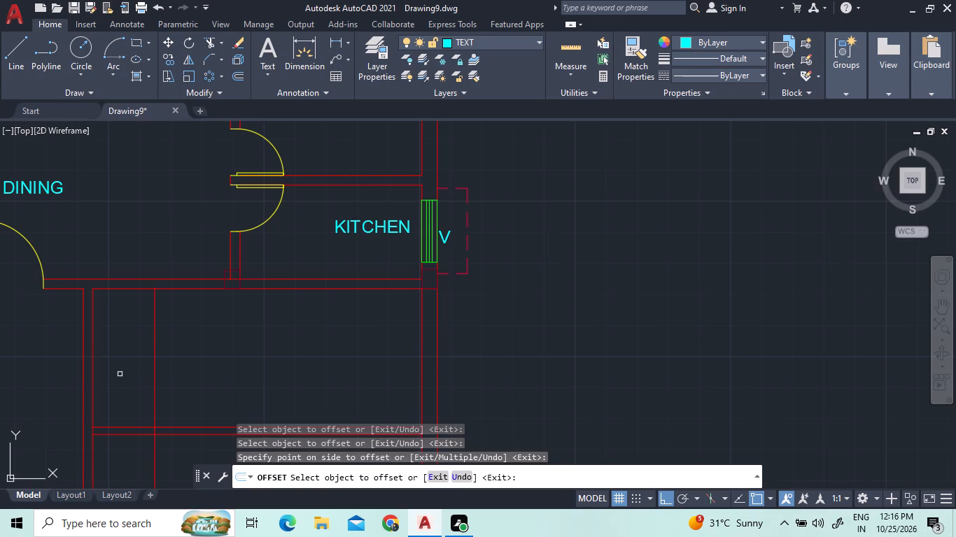
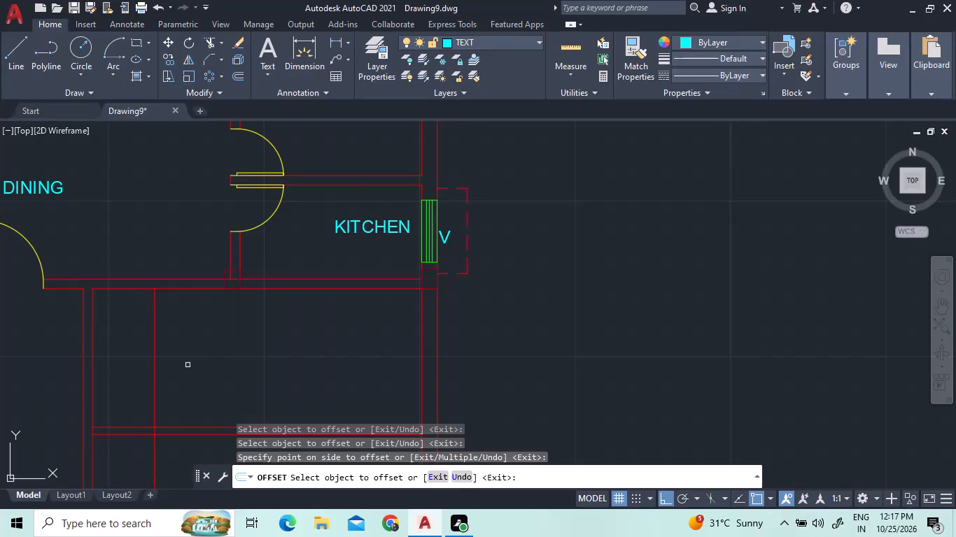
Offset the inner face of the right exterior wall below the kitchen 1.0 to the left, into the room.
scroll(173, 362, "down", 2)
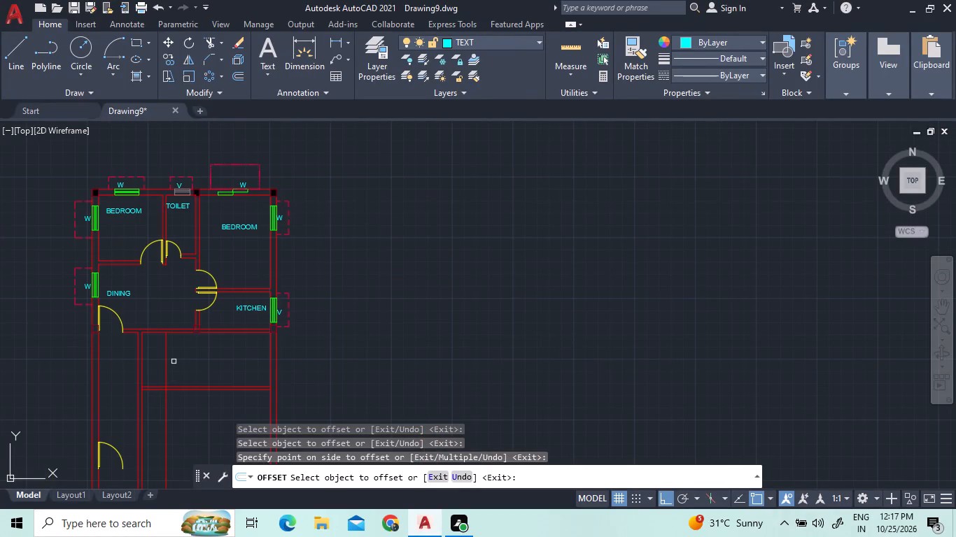
scroll(176, 429, "up", 2)
scroll(177, 262, "down", 1)
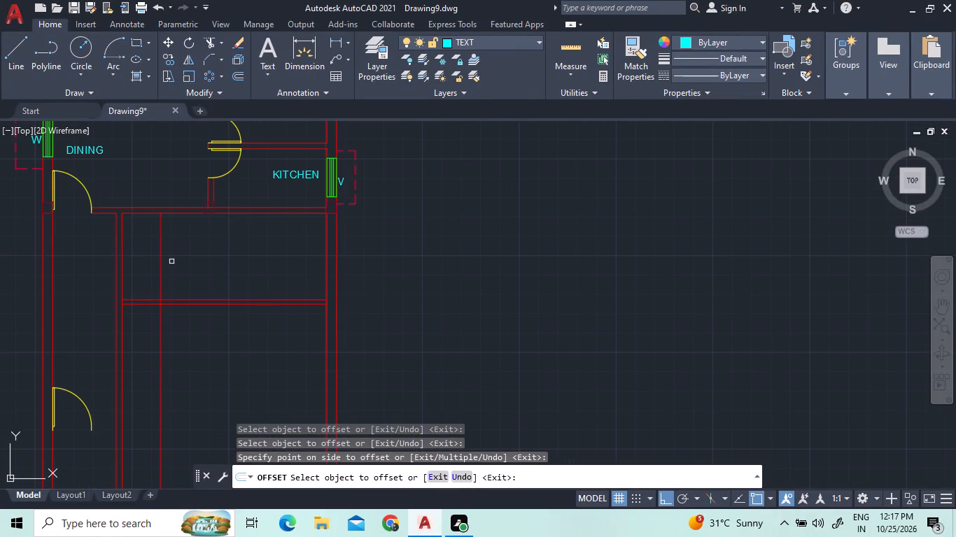
scroll(171, 262, "down", 2)
scroll(158, 267, "up", 2)
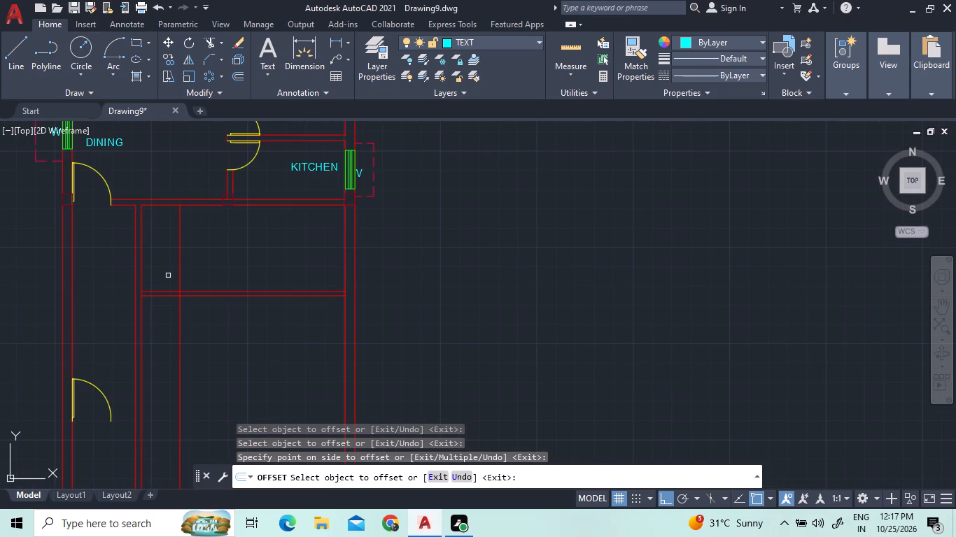
left_click(344, 262)
left_click(282, 250)
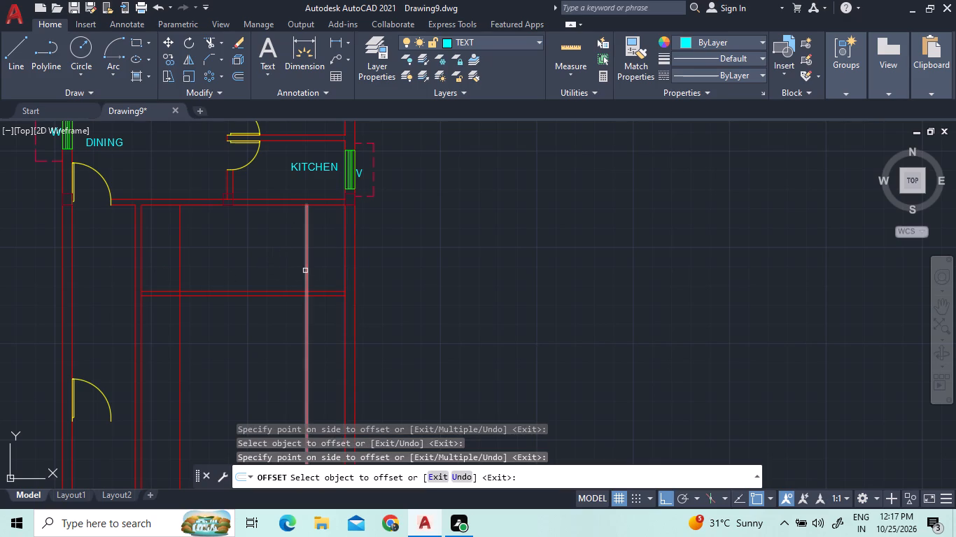
right_click(271, 268)
left_click(283, 274)
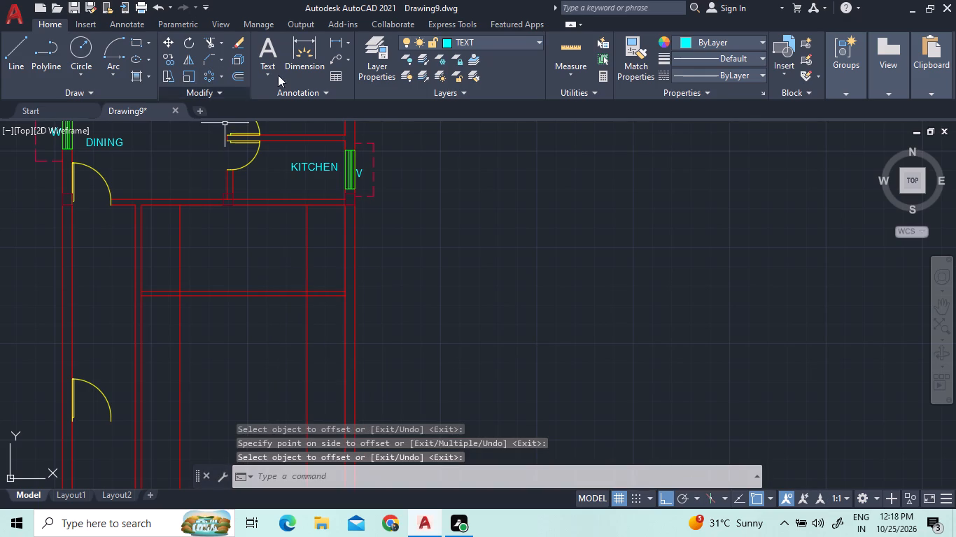
Offset the two new vertical lines in the room below the kitchen inward by 0.50, towards each other.
left_click(237, 78)
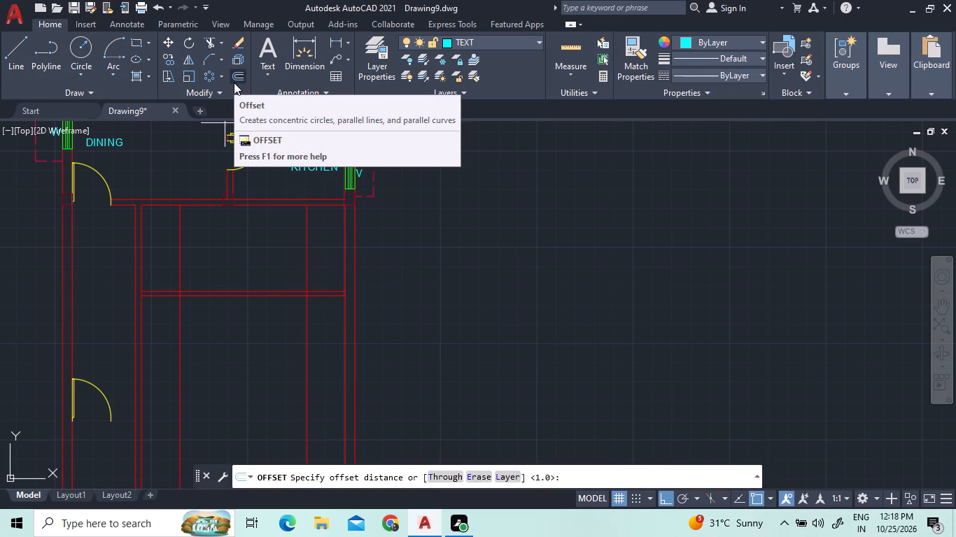
type("0.")
type("50")
key("Return")
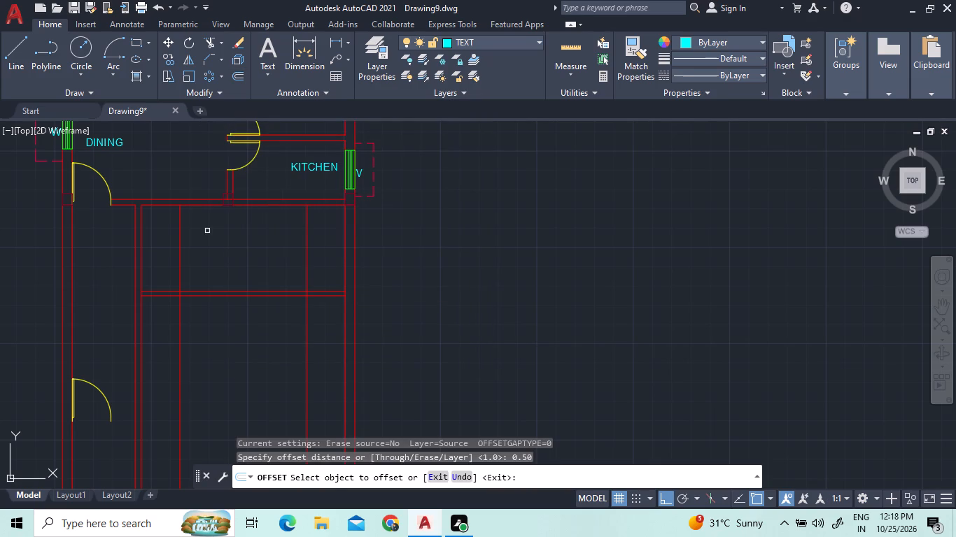
left_click(181, 243)
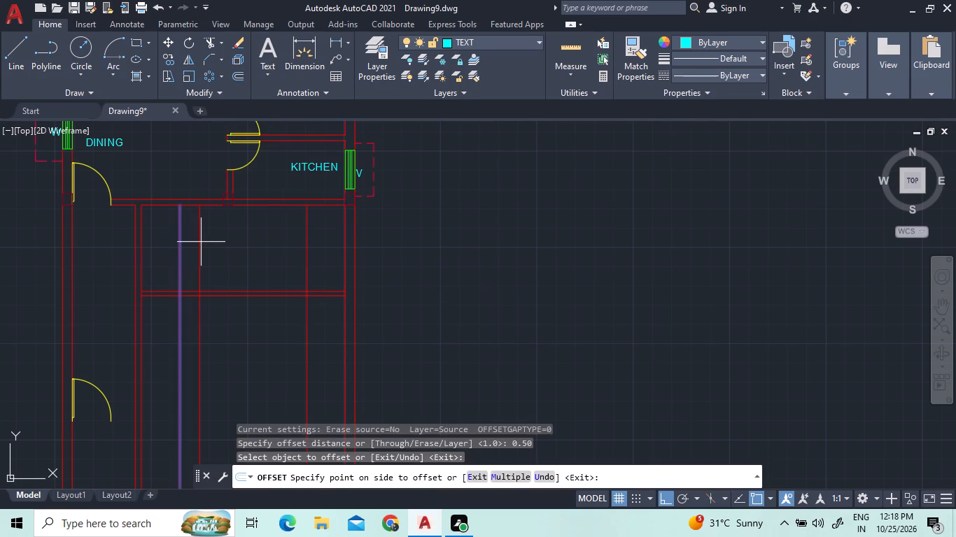
left_click(201, 242)
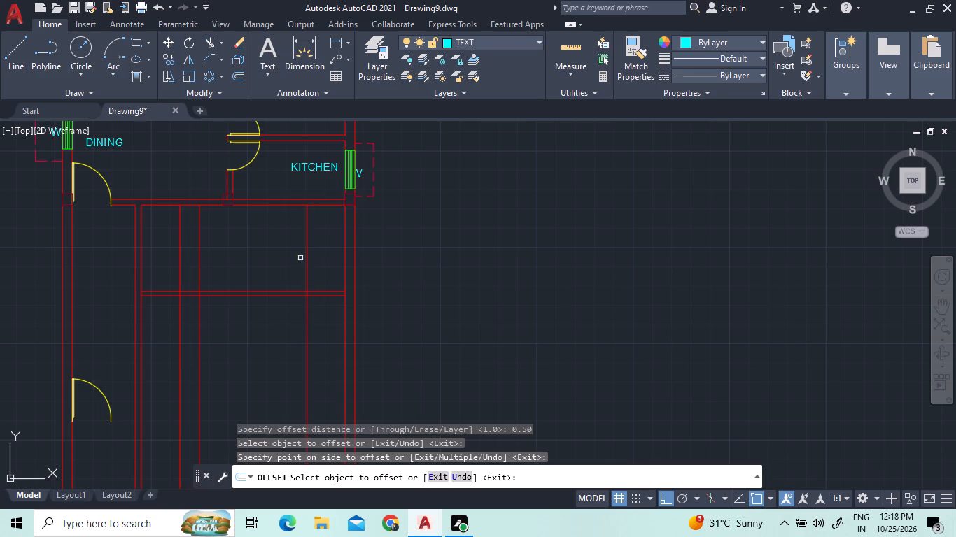
left_click(306, 259)
left_click(272, 251)
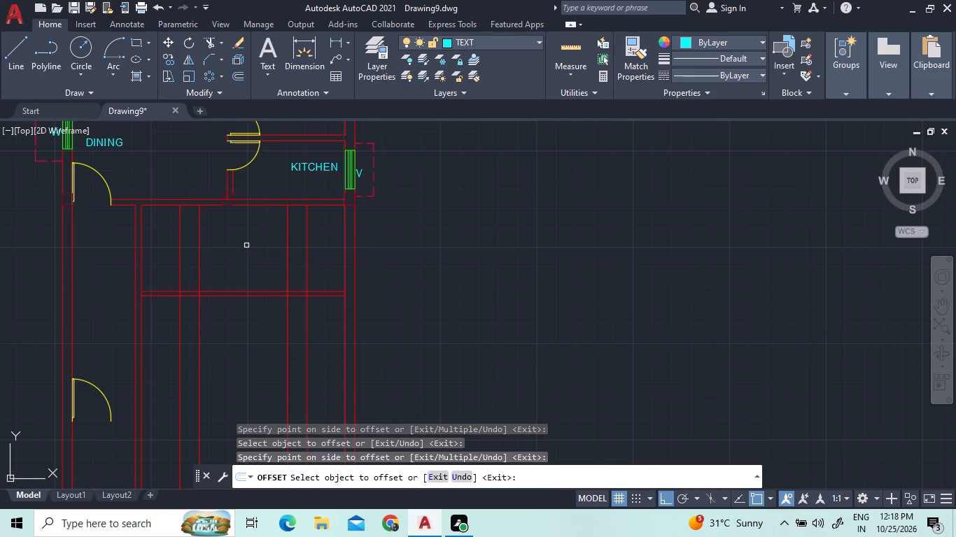
right_click(246, 245)
left_click(270, 256)
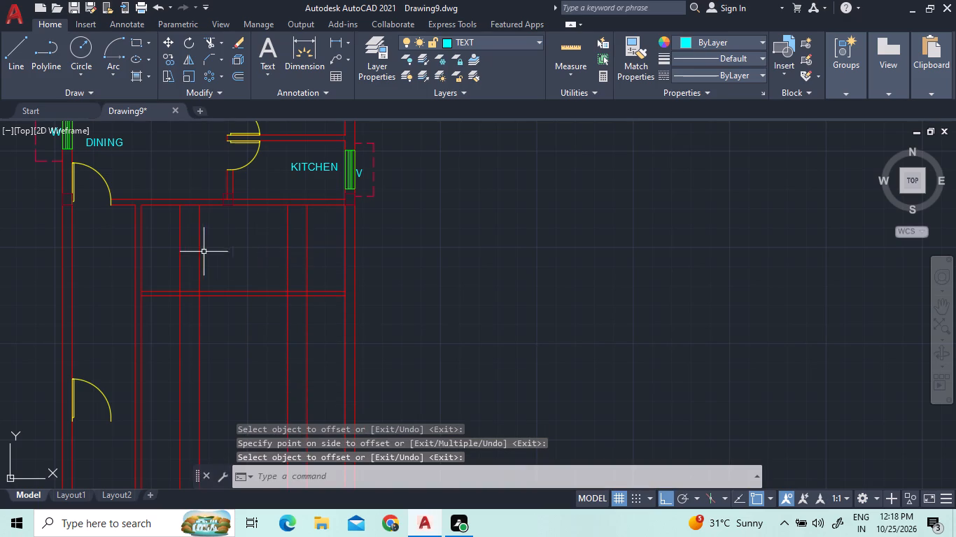
Delete the two outer vertical lines made by the 1.0 offsets, keeping the inner 0.50 offset lines.
left_click(180, 255)
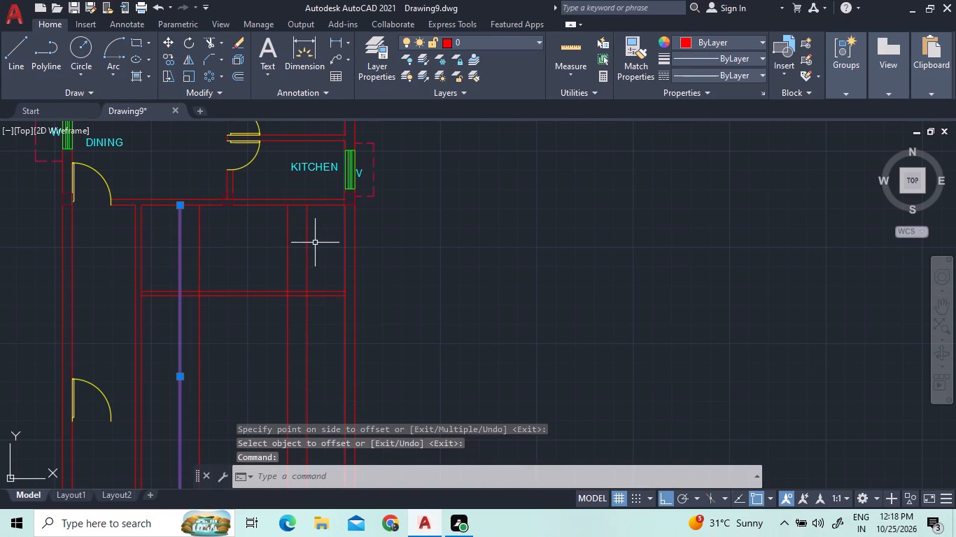
left_click(309, 244)
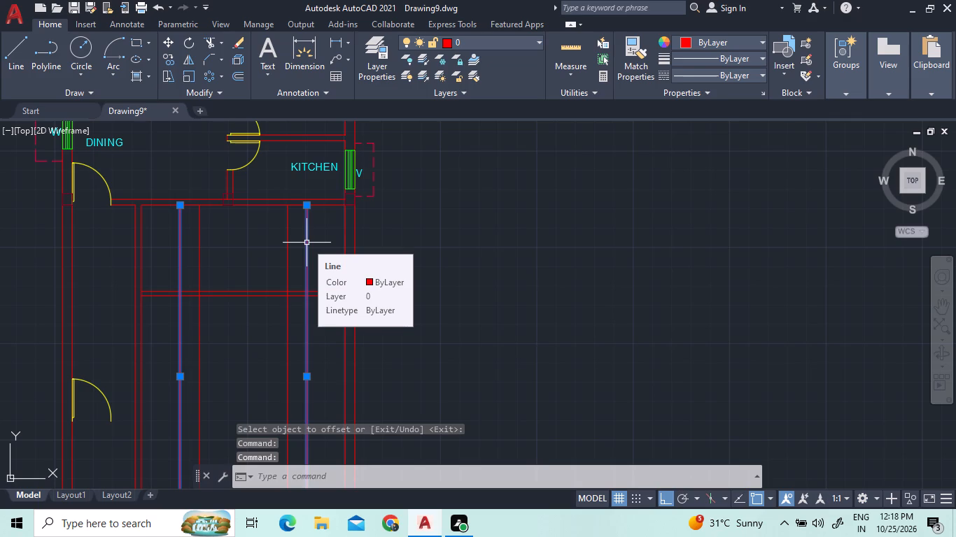
key("Delete")
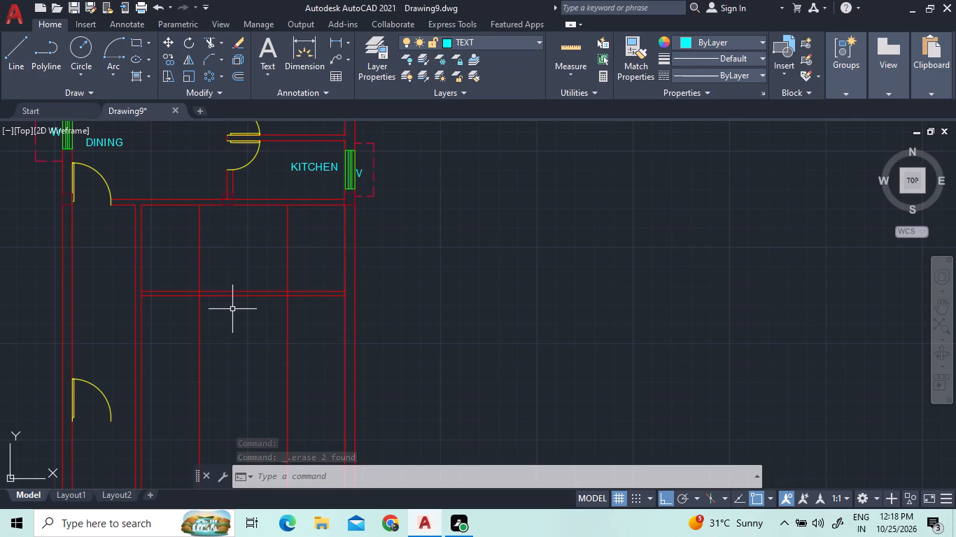
Trim both horizontal partition lines where they extend beyond the two remaining inner vertical lines.
scroll(228, 304, "up", 1)
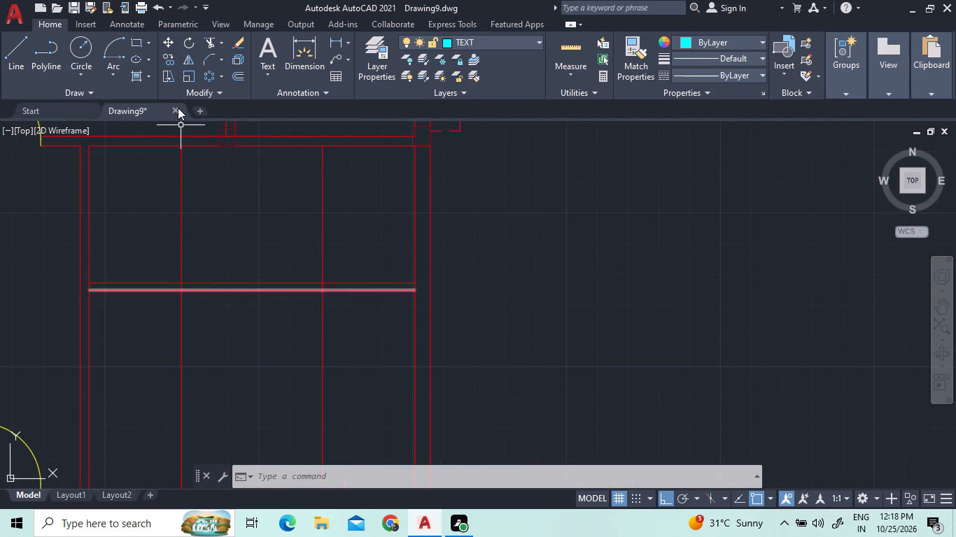
left_click(213, 42)
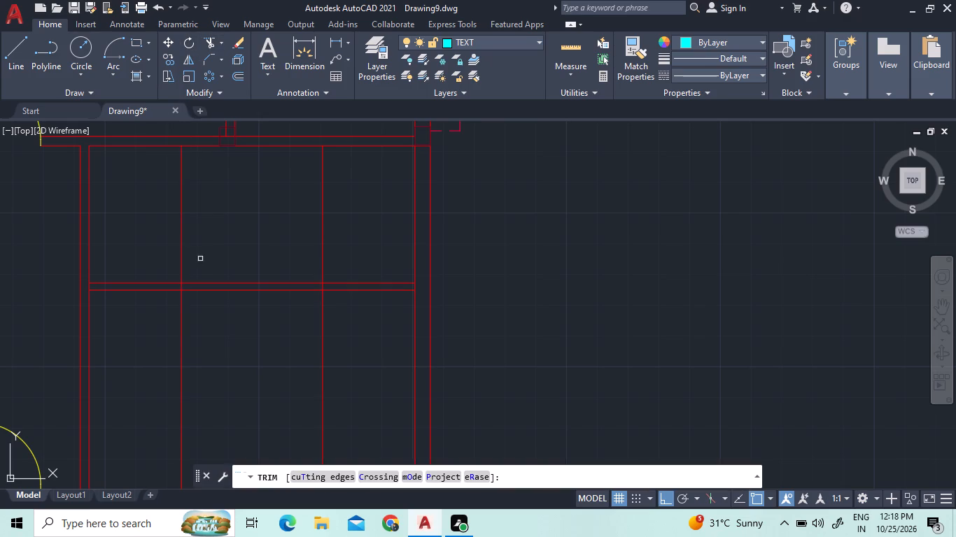
scroll(192, 287, "up", 1)
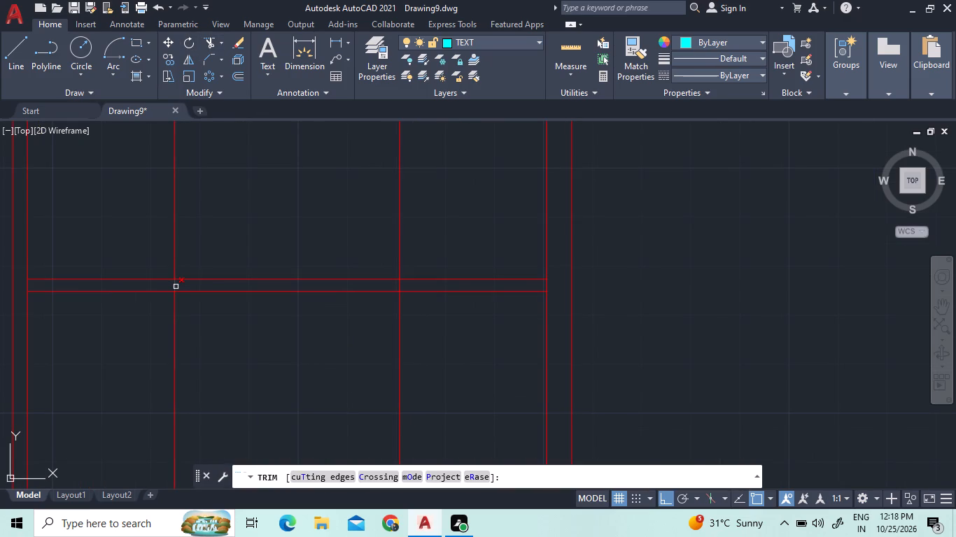
left_click(164, 282)
left_click(158, 269)
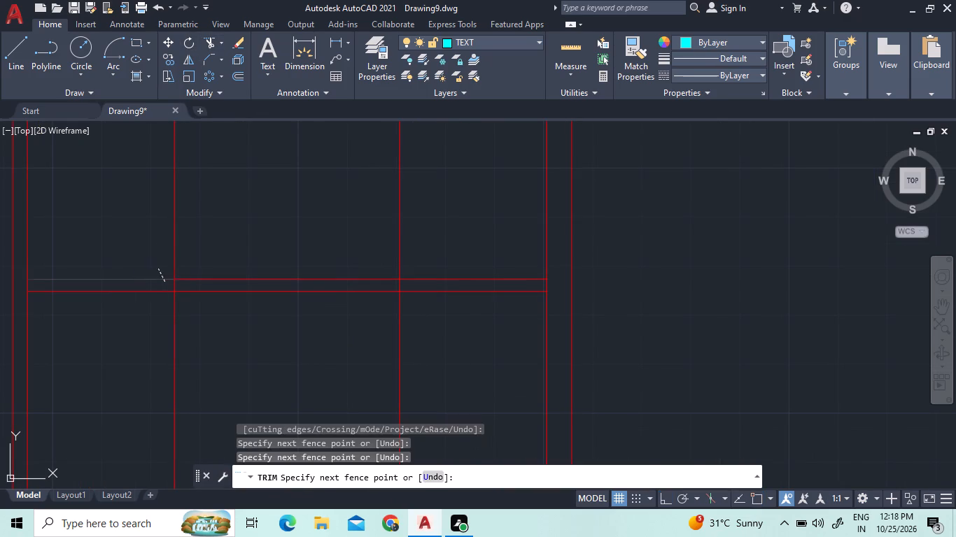
left_click_drag(158, 269, 155, 285)
left_click(150, 293)
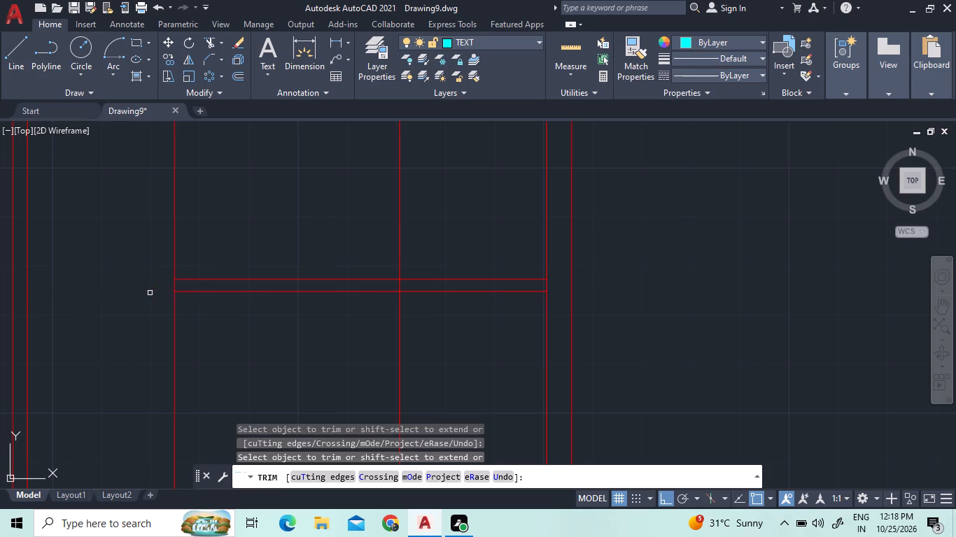
left_click(428, 275)
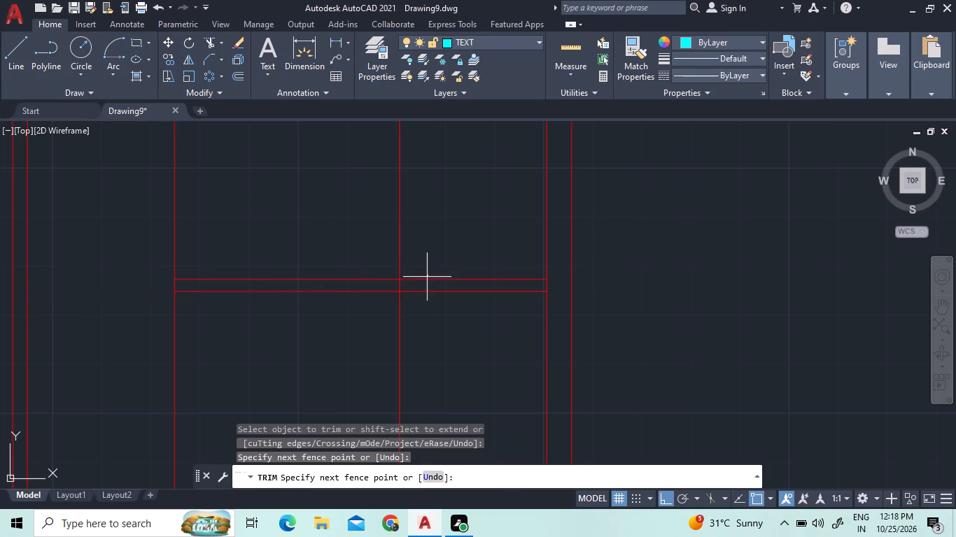
left_click(421, 308)
right_click(326, 238)
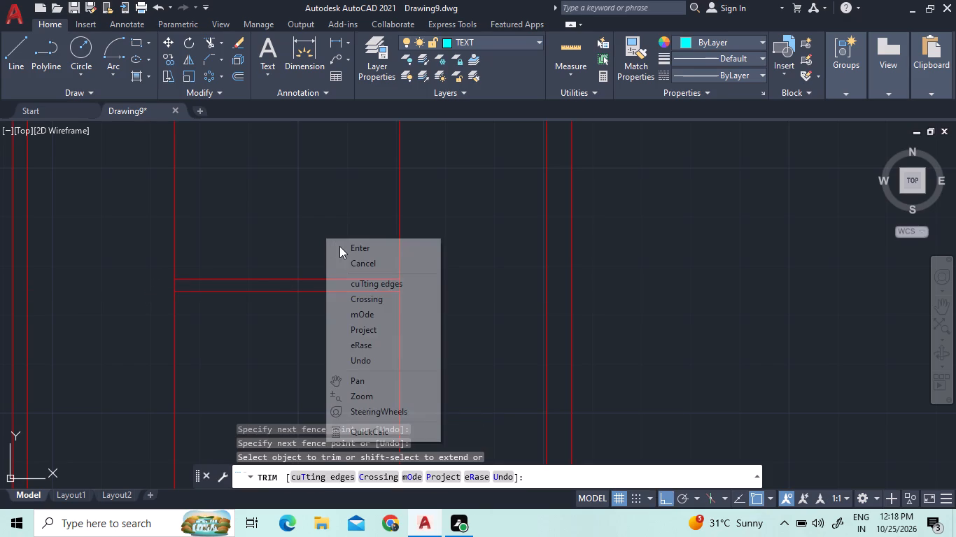
left_click(340, 246)
Offset the left inner vertical line repeatedly to the right at 0.25 spacing, making seven parallel stair tread lines.
scroll(339, 277, "down", 2)
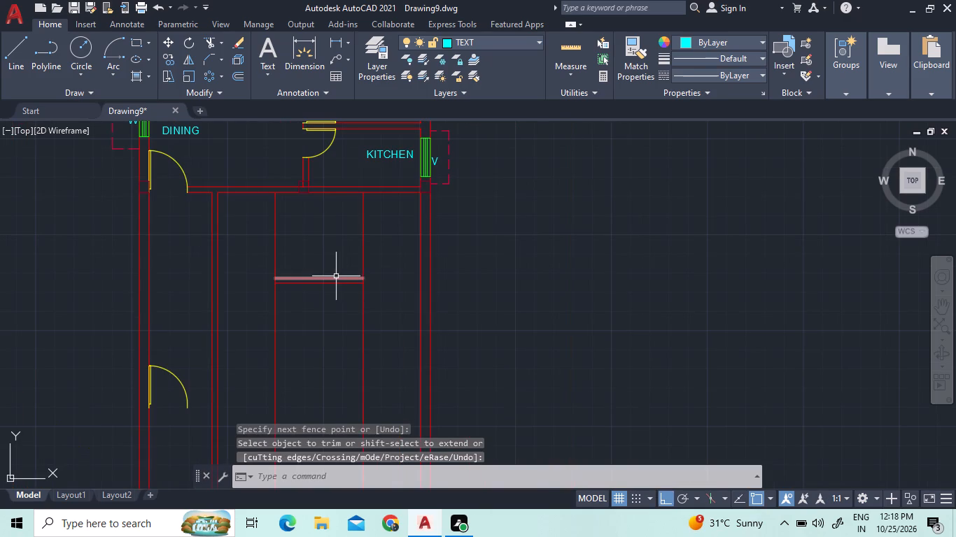
scroll(293, 387, "down", 1)
scroll(328, 275, "up", 2)
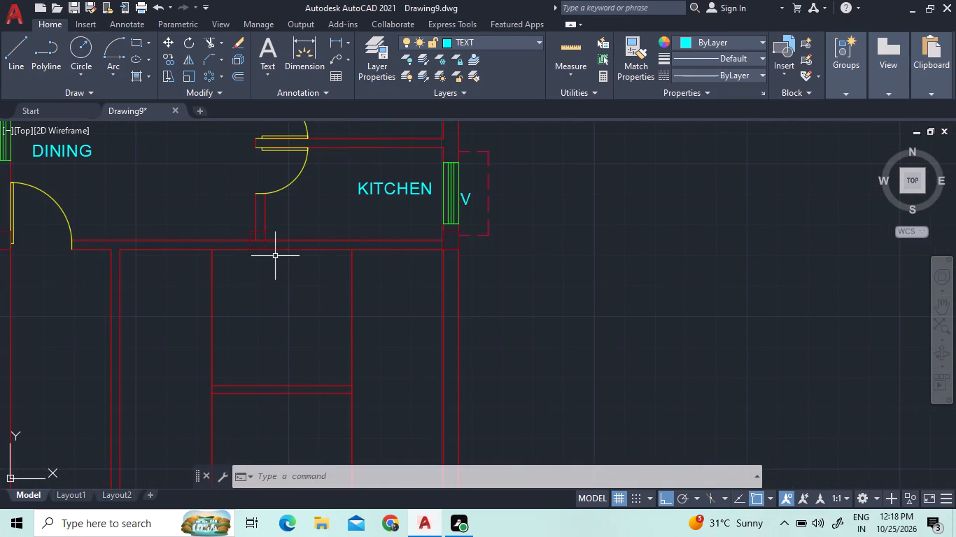
left_click(236, 81)
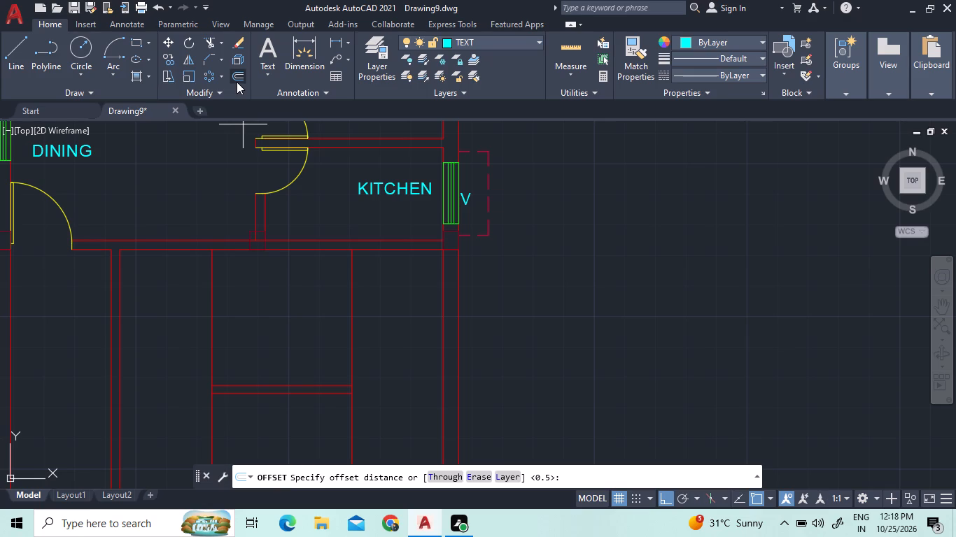
type("0.25")
key("Return")
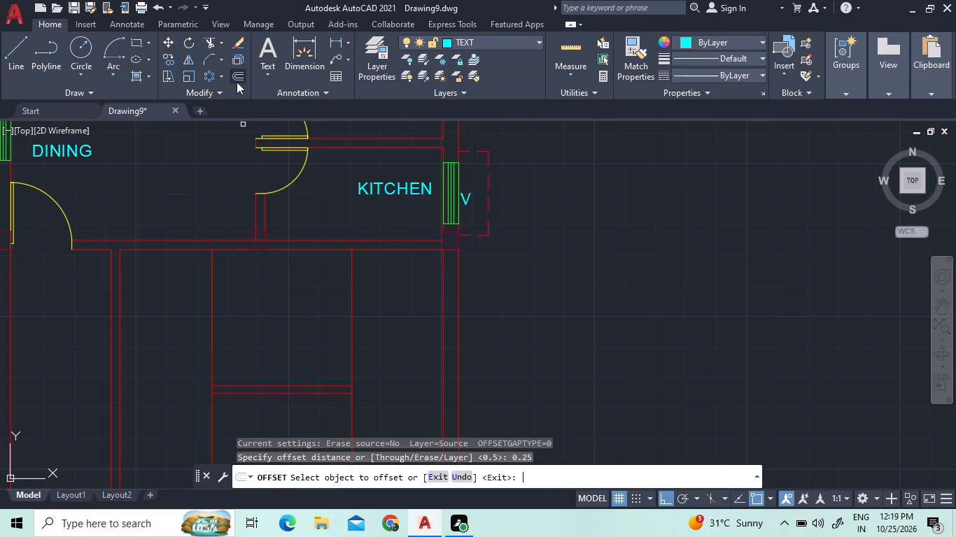
left_click(210, 275)
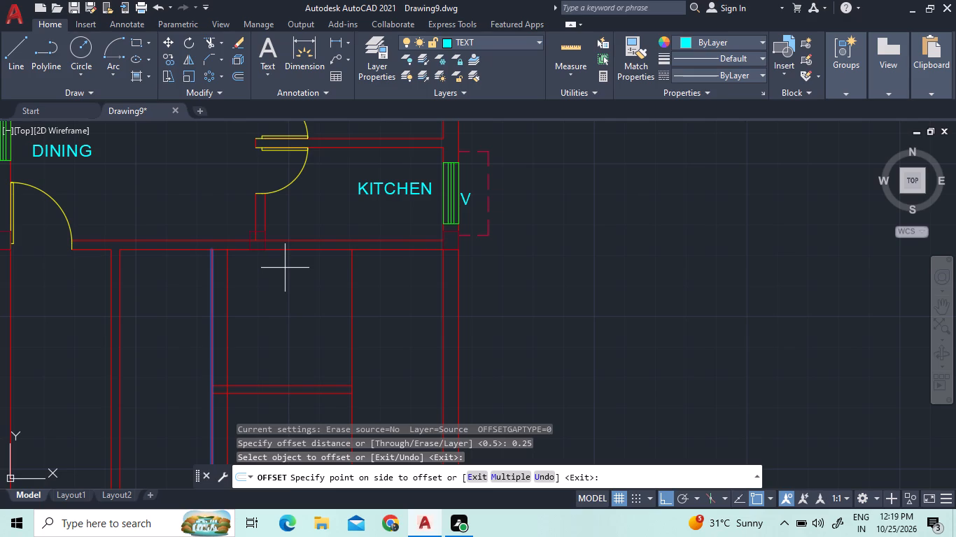
key("m")
key("Return")
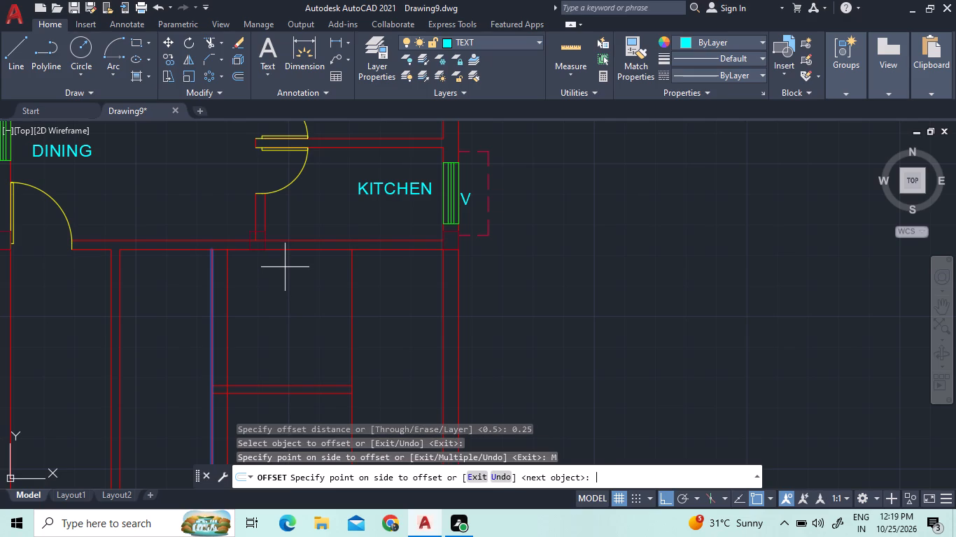
left_click(260, 296)
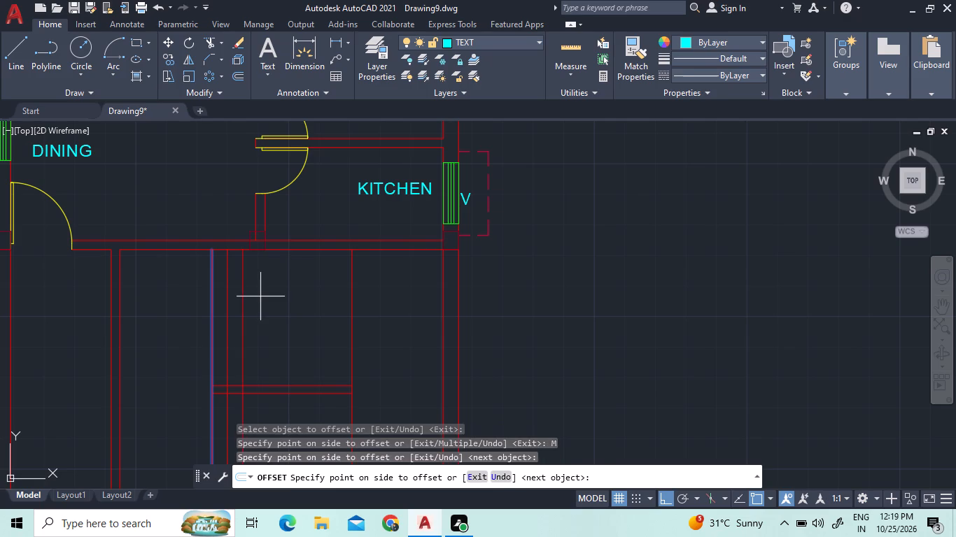
left_click(260, 297)
left_click(274, 296)
left_click(279, 294)
left_click(286, 294)
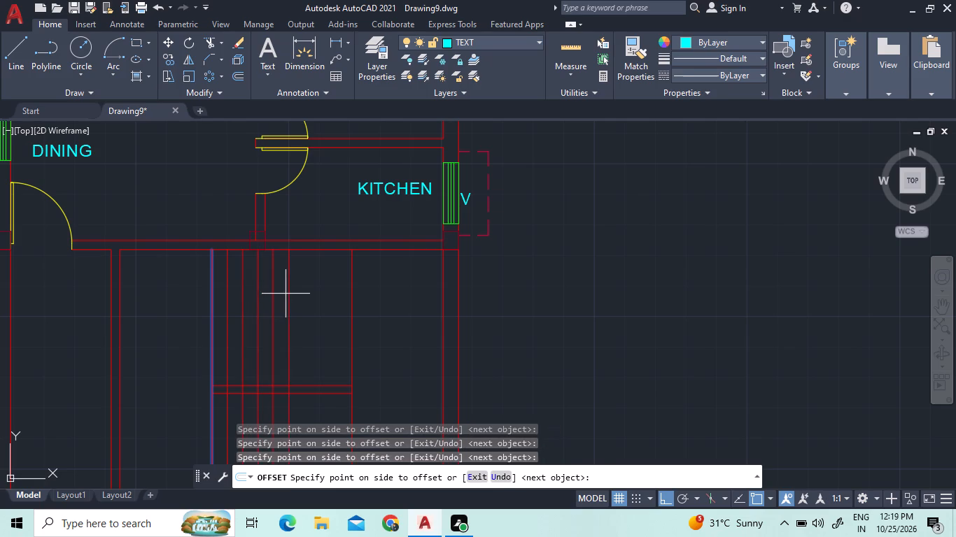
left_click(309, 301)
left_click(316, 303)
left_click(338, 301)
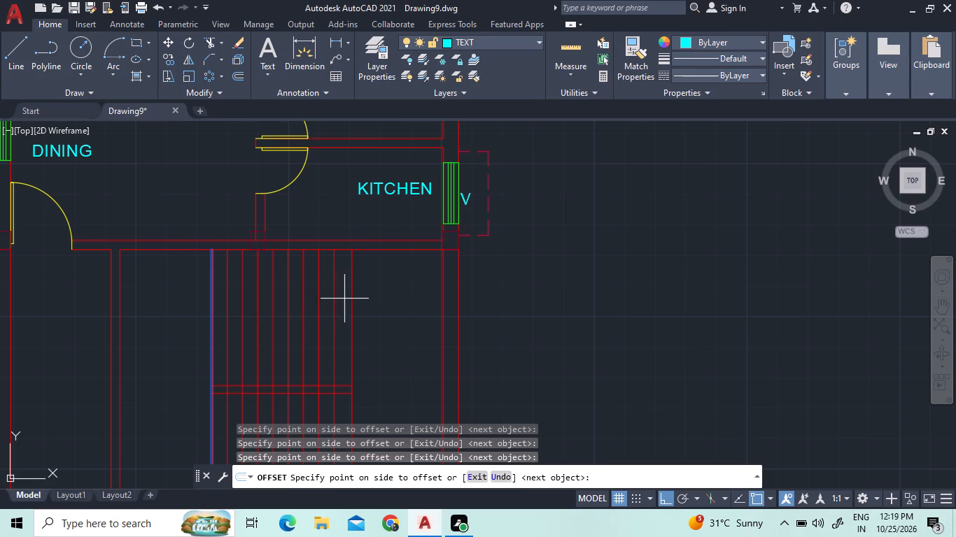
Trim the segments of the seven tread lines that cross between the two horizontal partition lines.
scroll(344, 299, "down", 2)
scroll(323, 344, "up", 3)
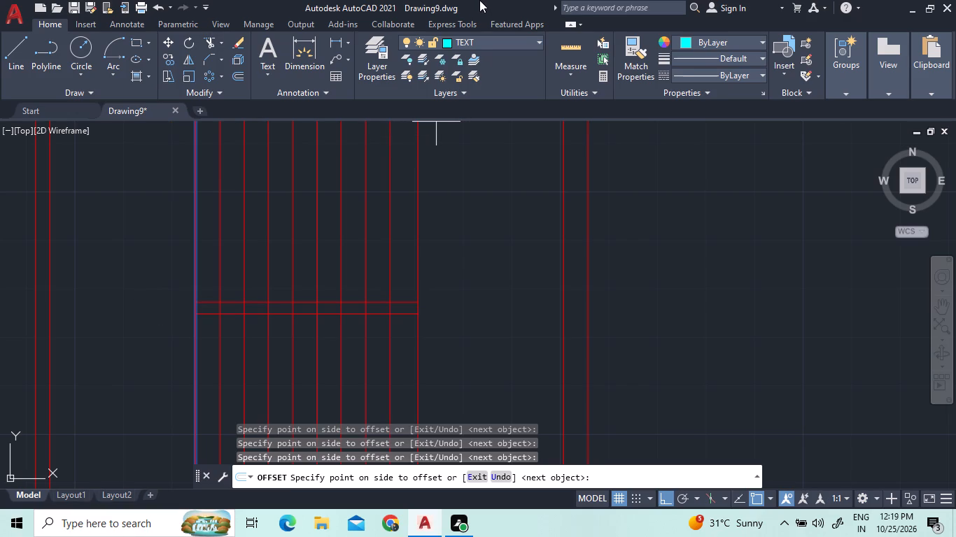
left_click(207, 47)
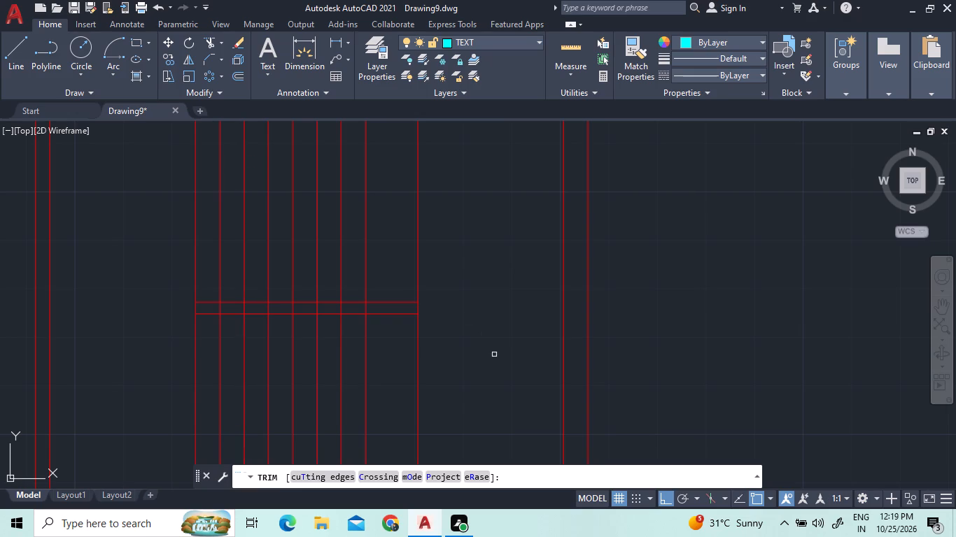
left_click(378, 307)
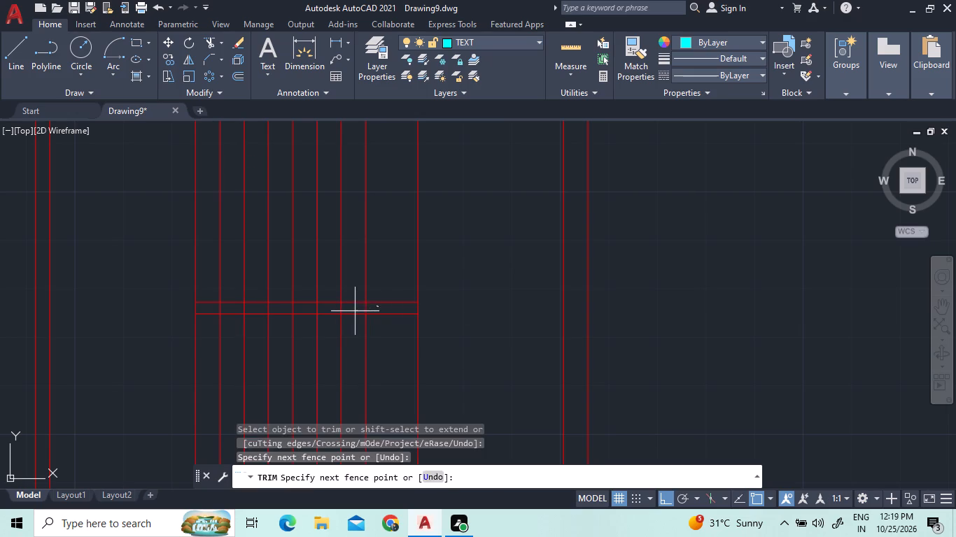
left_click(209, 307)
scroll(283, 355, "down", 1)
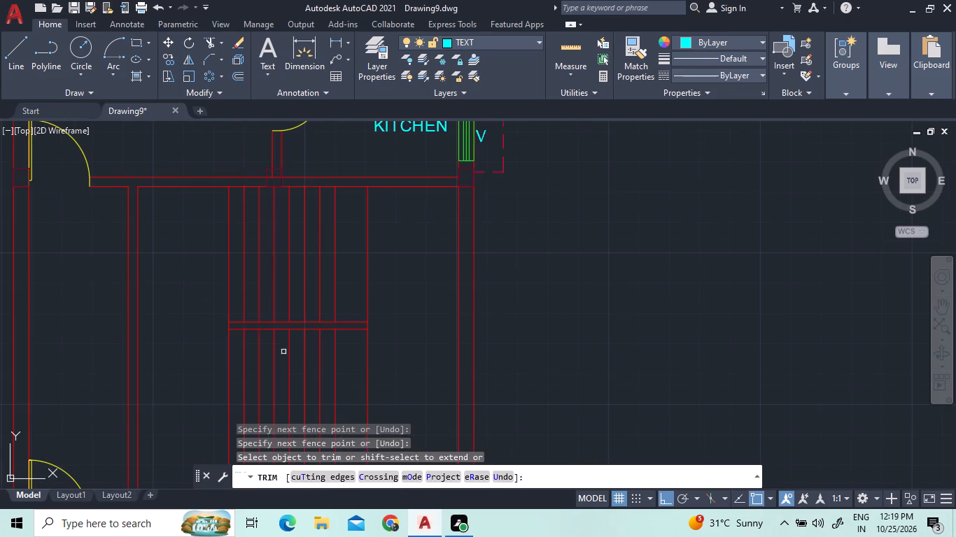
Trim away all the vertical stair lines where they continue below the lower horizontal landing line.
left_click(416, 361)
left_click(198, 358)
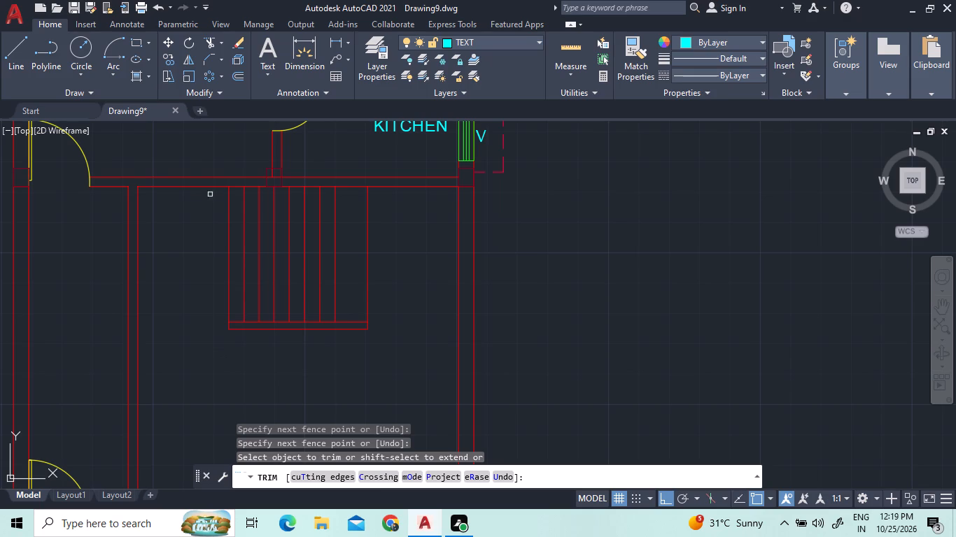
Extend the staircase's lower horizontal line leftward to the outer line of the left partition wall.
left_click(221, 45)
left_click(245, 95)
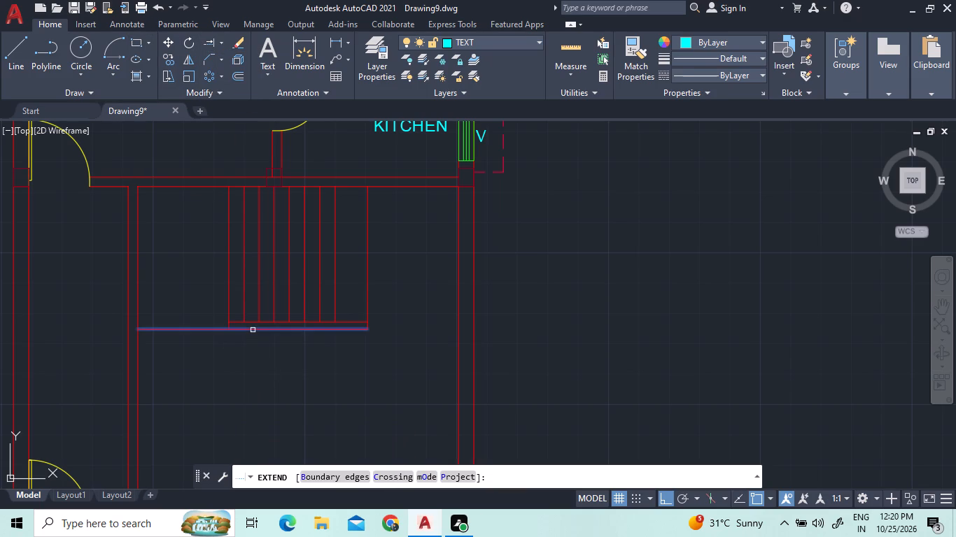
left_click(253, 329)
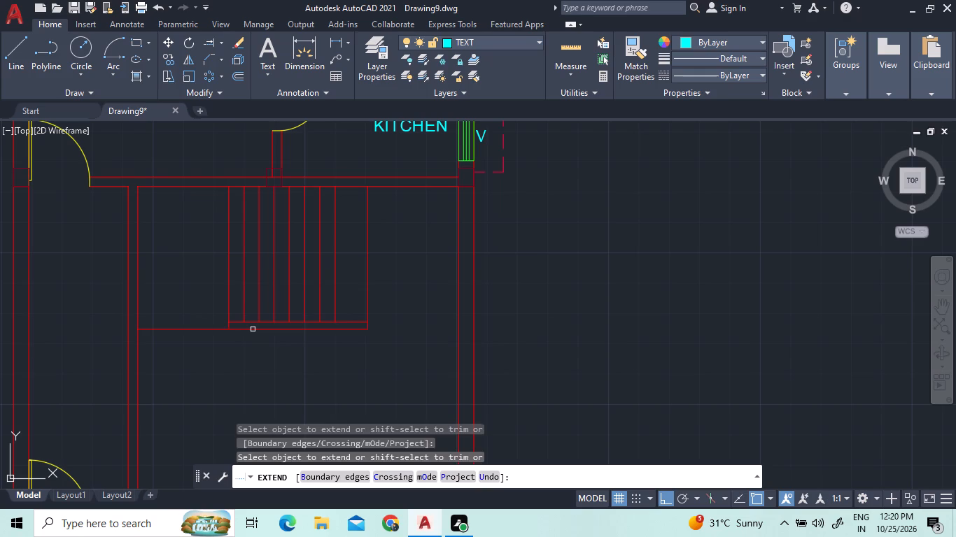
left_click(172, 329)
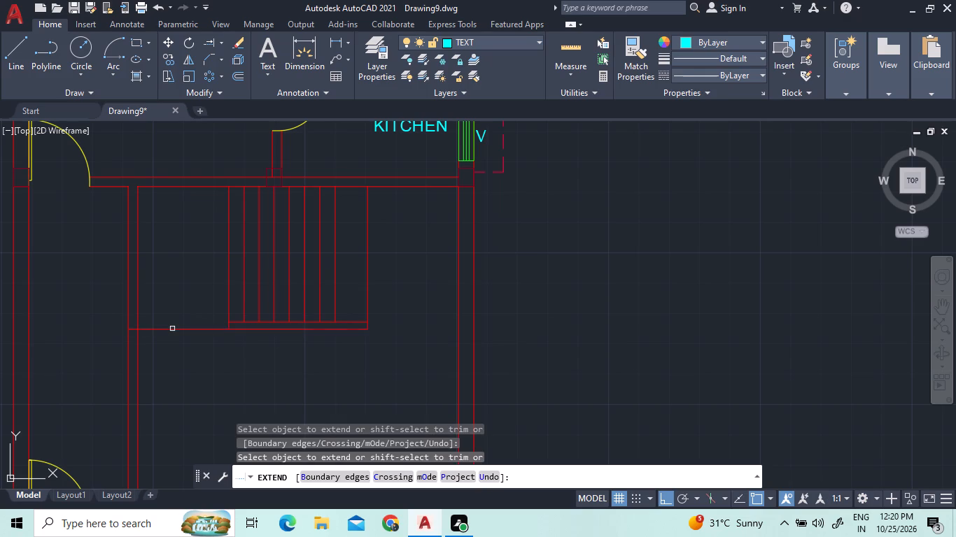
right_click(66, 277)
left_click(80, 282)
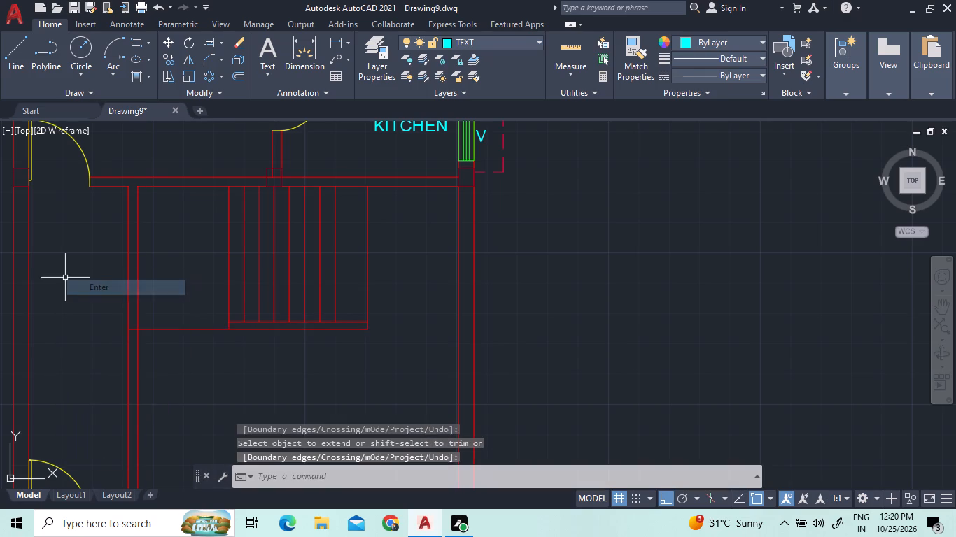
Insert a Door - Metric block on the left partition wall beside the staircase.
right_click(79, 279)
left_click(168, 43)
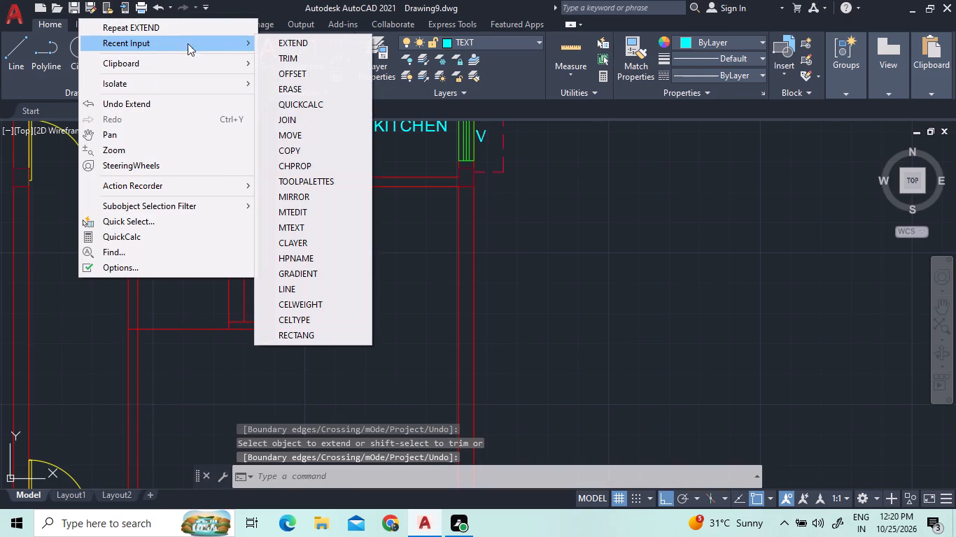
left_click(316, 185)
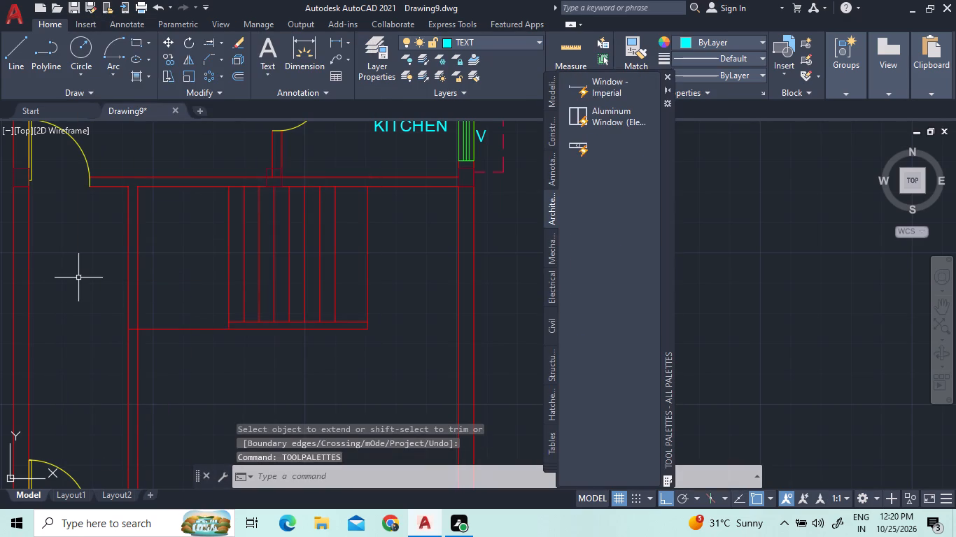
left_click_drag(634, 379, 421, 348)
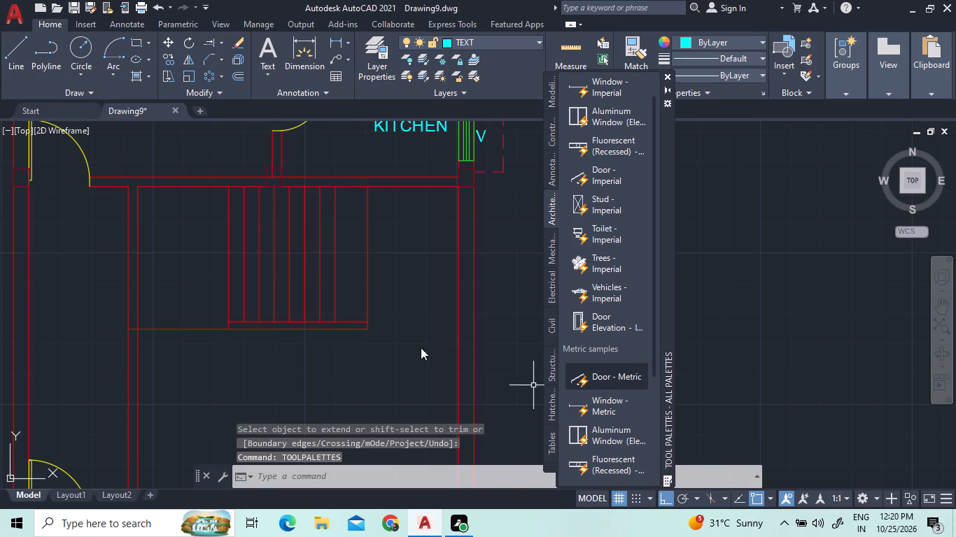
left_click_drag(421, 348, 132, 301)
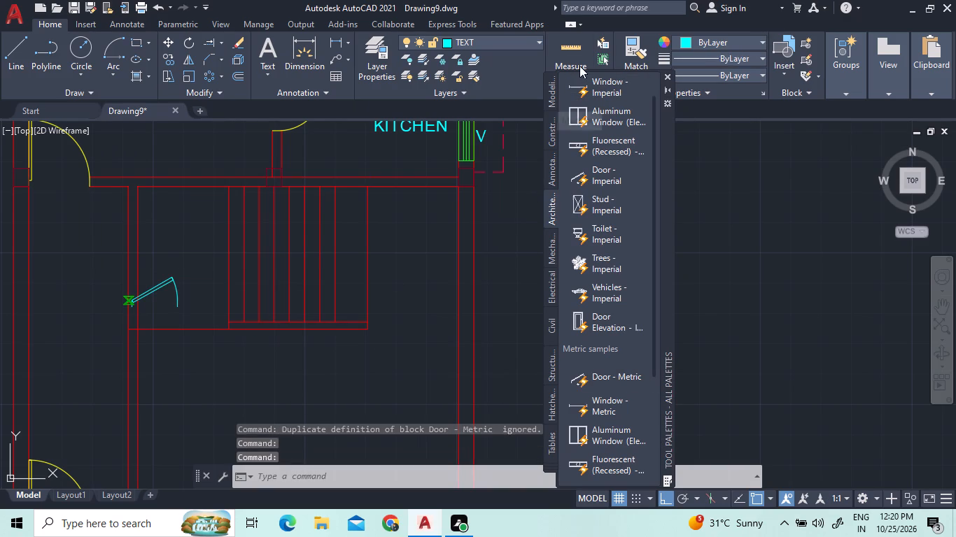
left_click(665, 80)
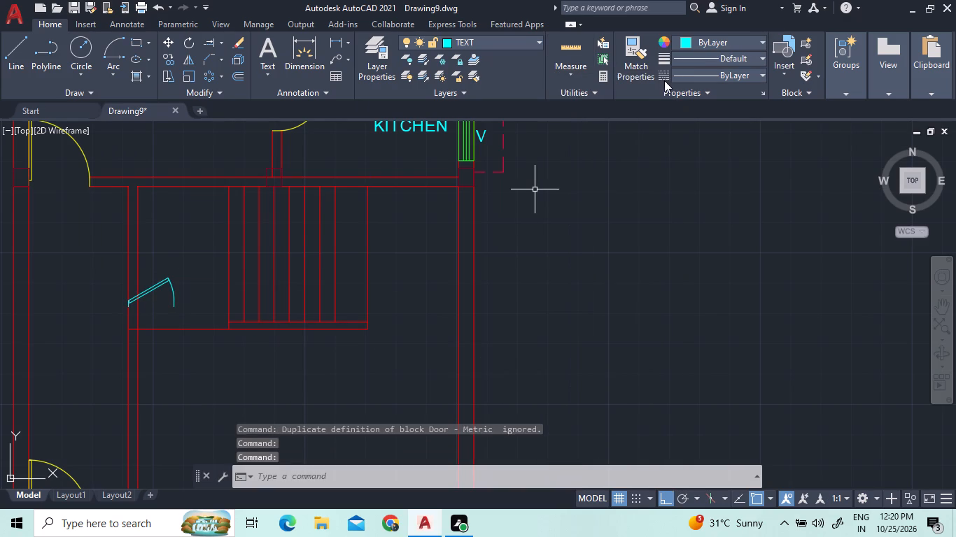
Set the opening angle of the new door beside the staircase to Open 90º.
left_click(162, 284)
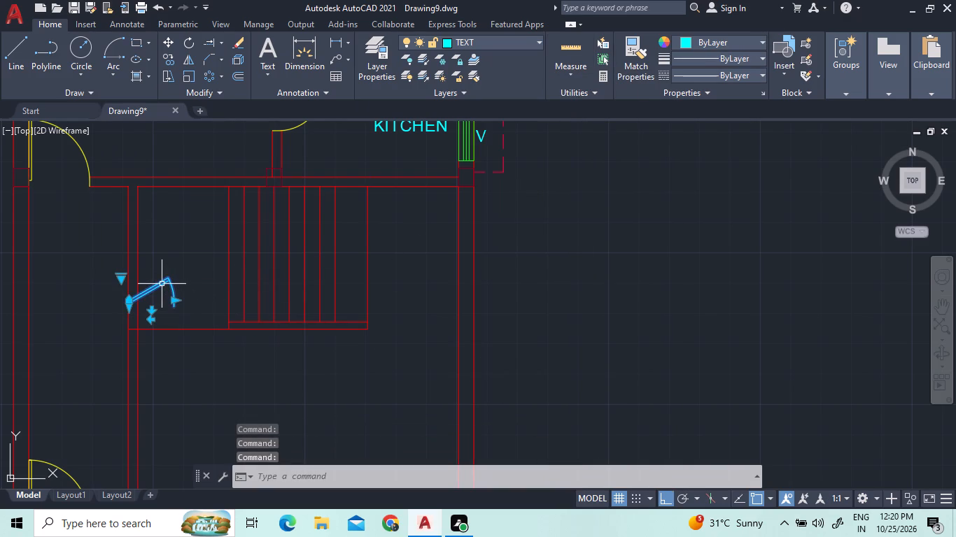
left_click(120, 282)
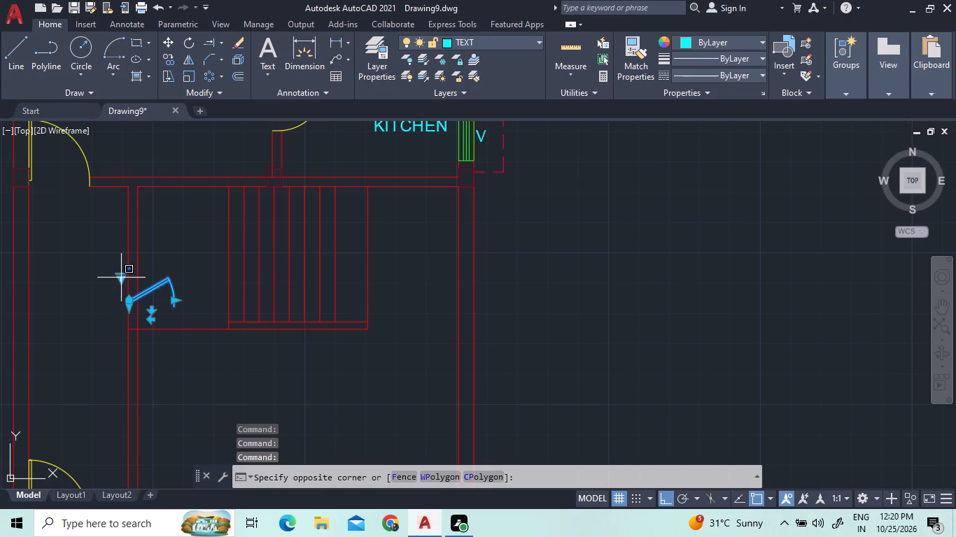
left_click(120, 279)
left_click(120, 276)
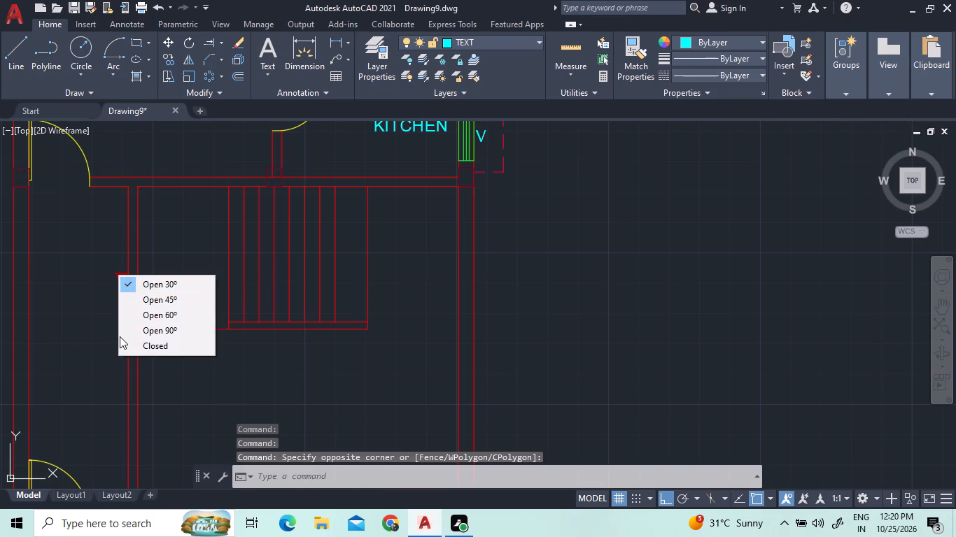
left_click(126, 319)
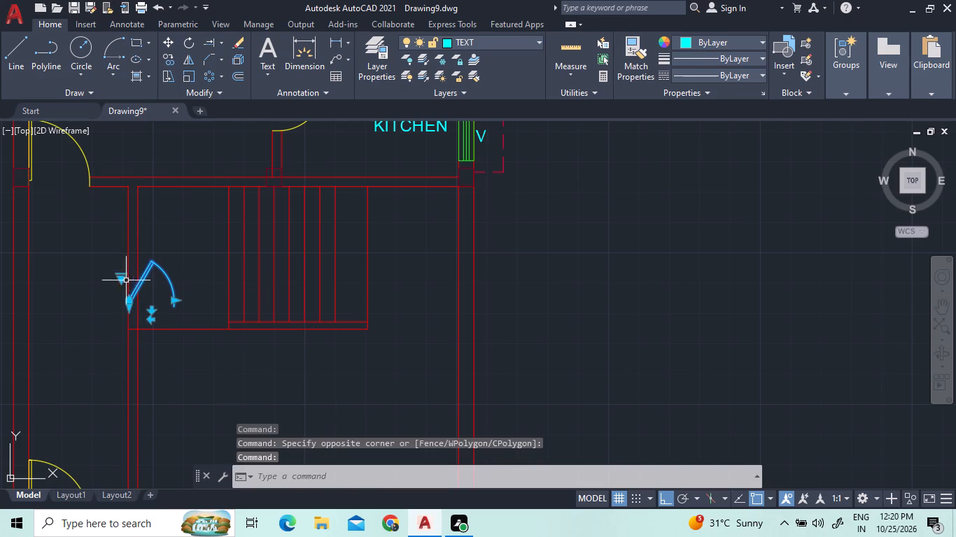
left_click(122, 276)
left_click(125, 333)
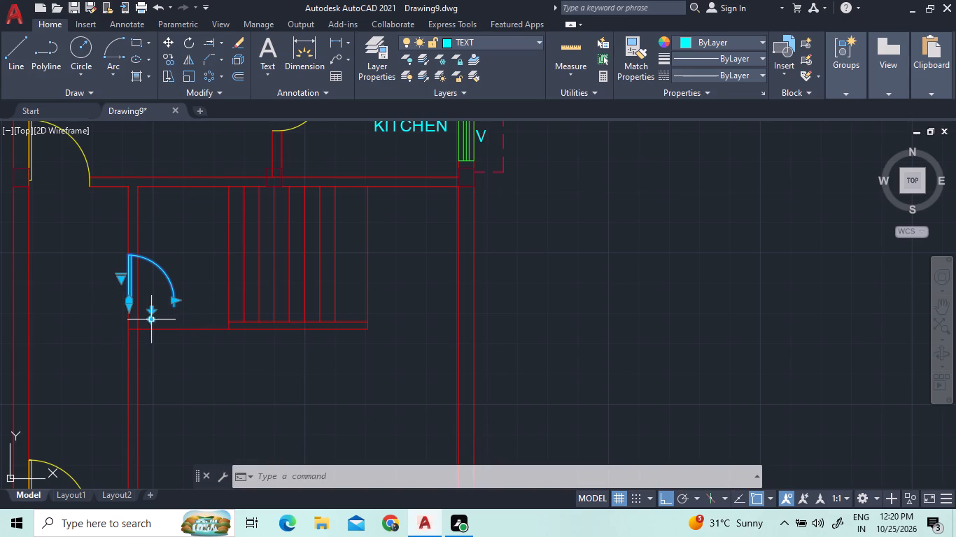
Flip the new door both ways and rotate it a quarter turn counterclockwise so its leaf lies horizontal, pointing toward the stairs.
left_click(152, 320)
left_click(153, 308)
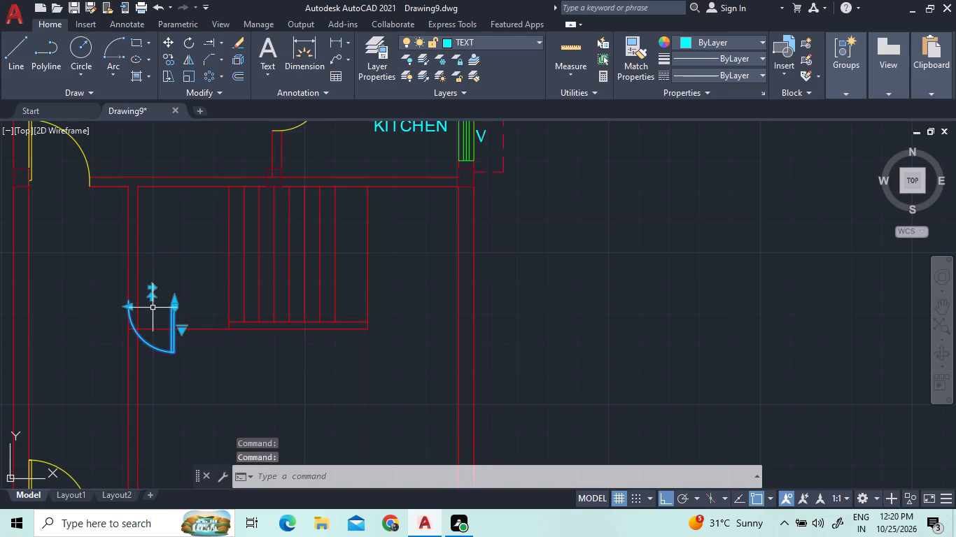
left_click(154, 289)
left_click(154, 289)
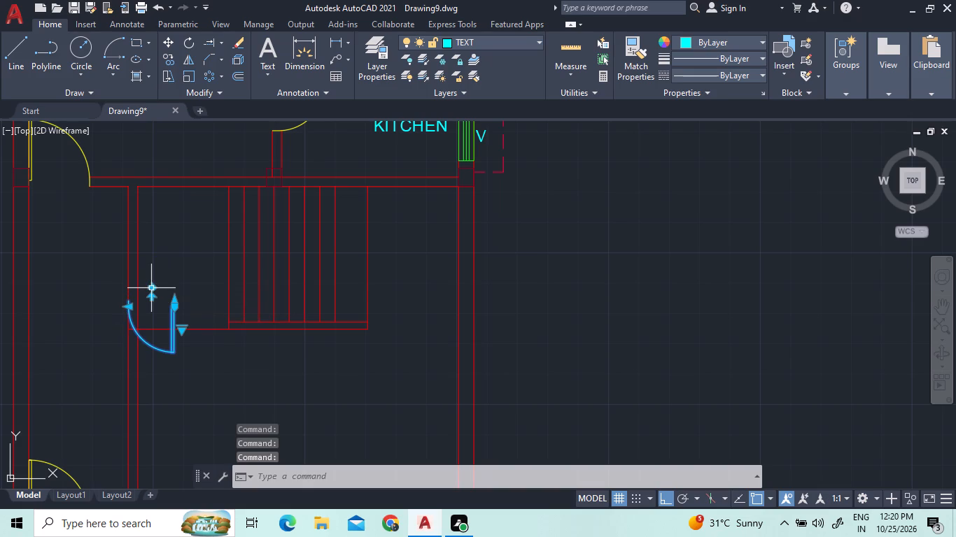
right_click(163, 273)
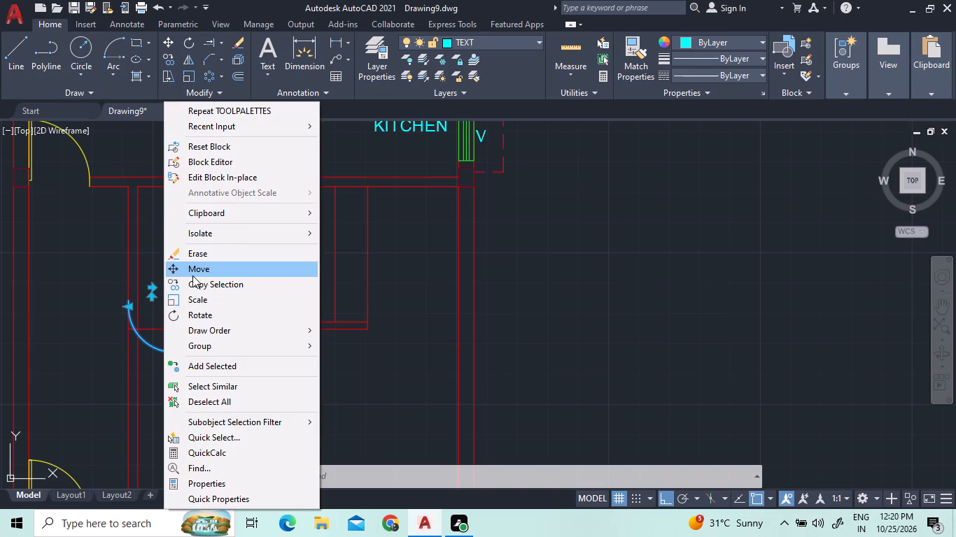
left_click(190, 311)
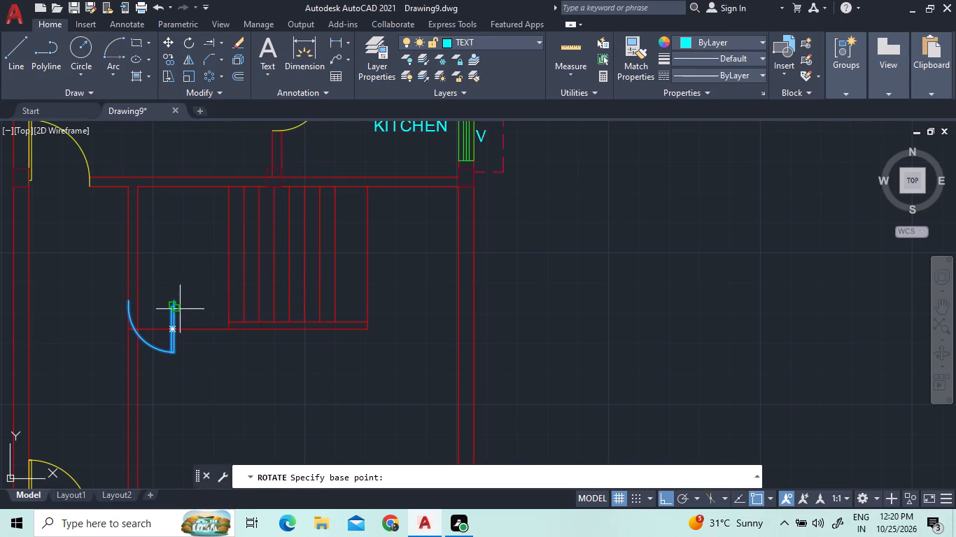
left_click(175, 304)
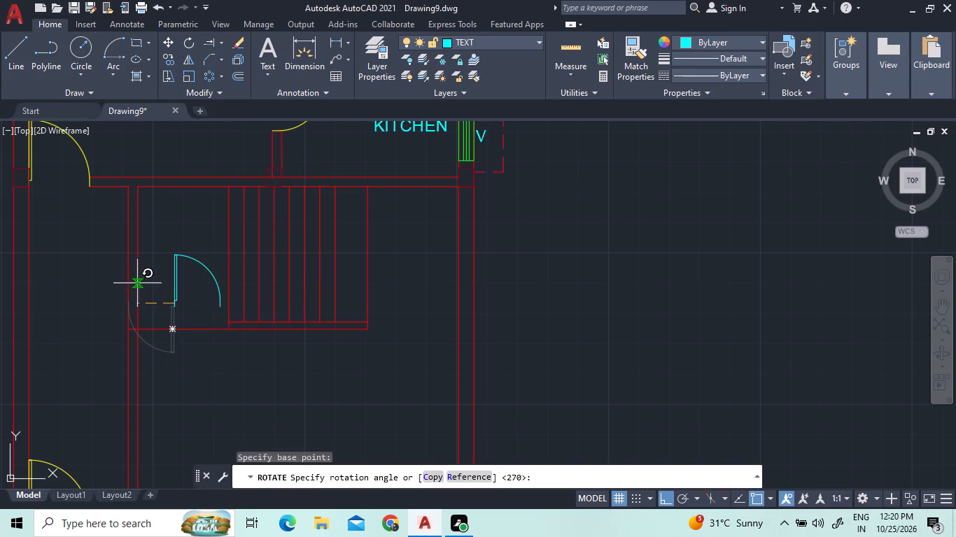
left_click(169, 245)
Move the door so its lower jamb end meets the extended line at the partition wall's outer line.
left_click(194, 348)
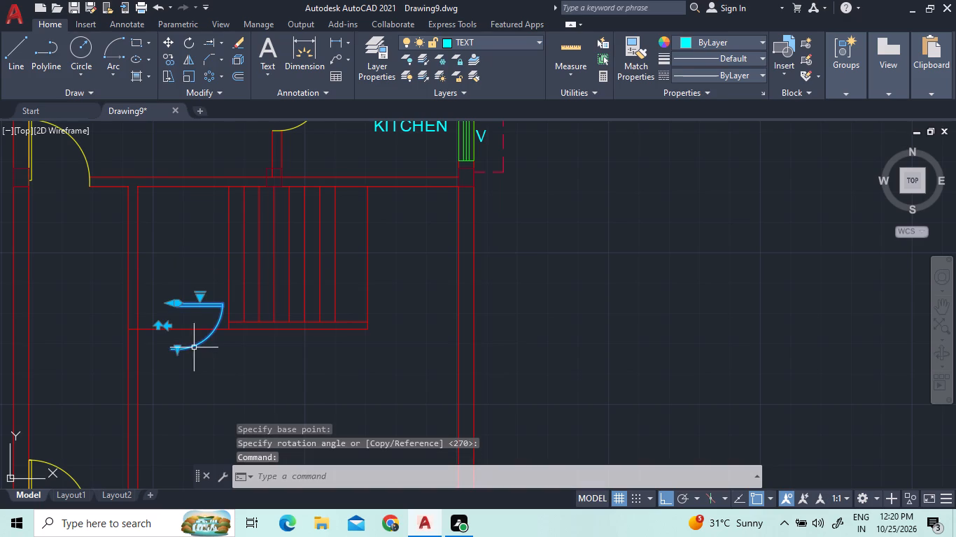
right_click(162, 343)
left_click(209, 264)
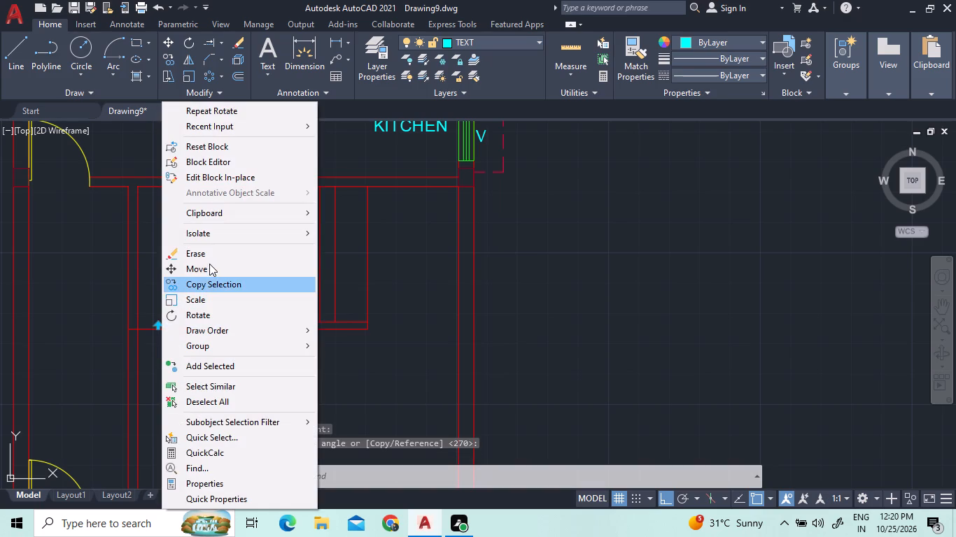
scroll(171, 358, "up", 3)
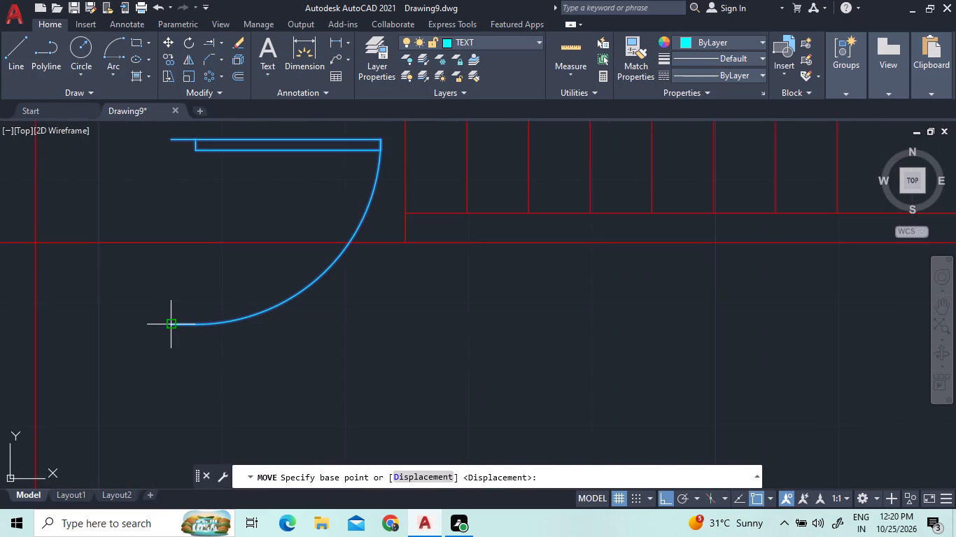
left_click(167, 321)
scroll(176, 361, "down", 2)
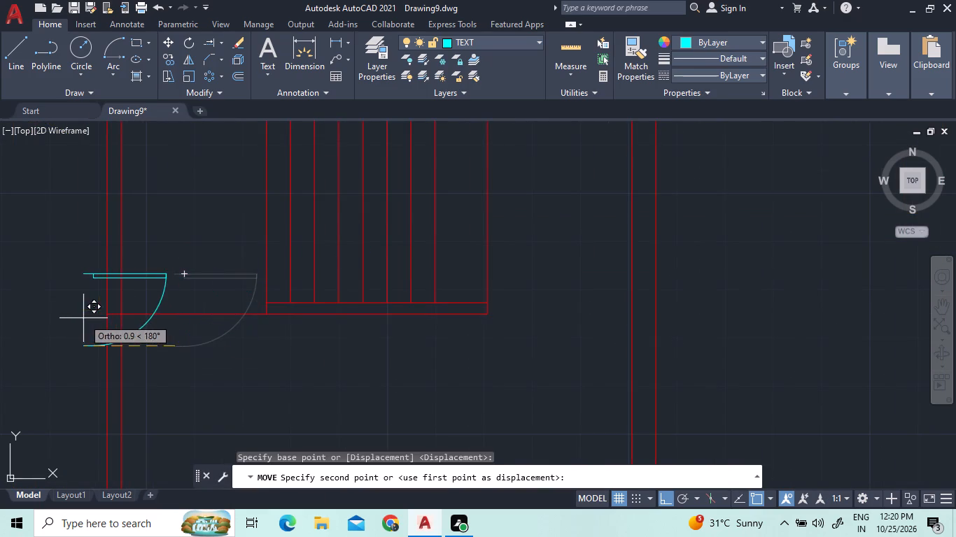
scroll(83, 318, "up", 3)
left_click(185, 311)
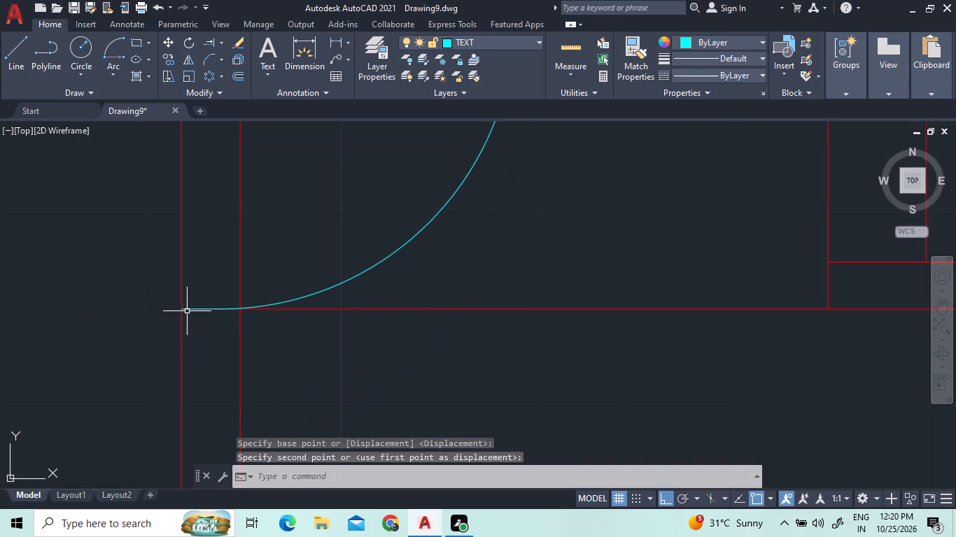
scroll(226, 317, "up", 3)
scroll(224, 343, "down", 4)
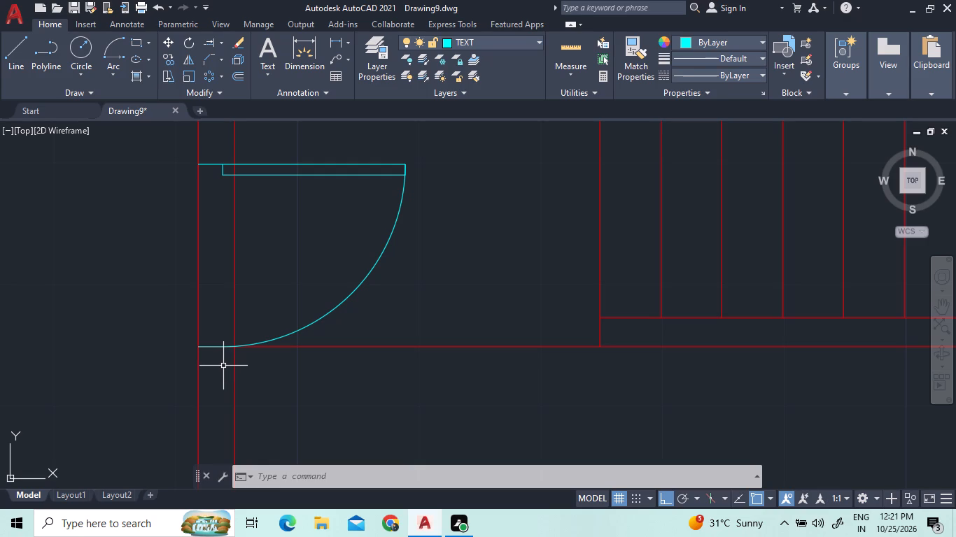
Trim both partition wall lines across the door opening, including the leftover bit inside the door leaf.
scroll(223, 366, "down", 4)
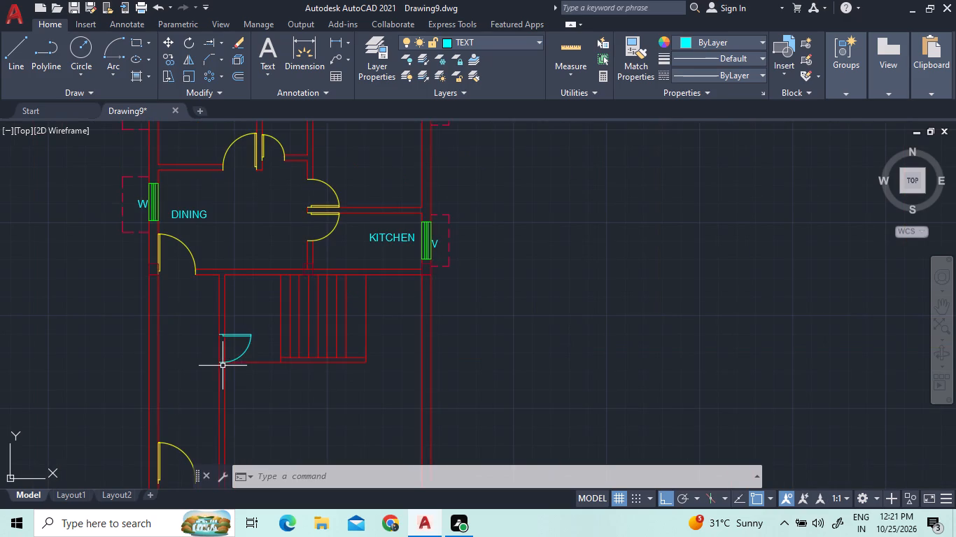
scroll(227, 360, "up", 1)
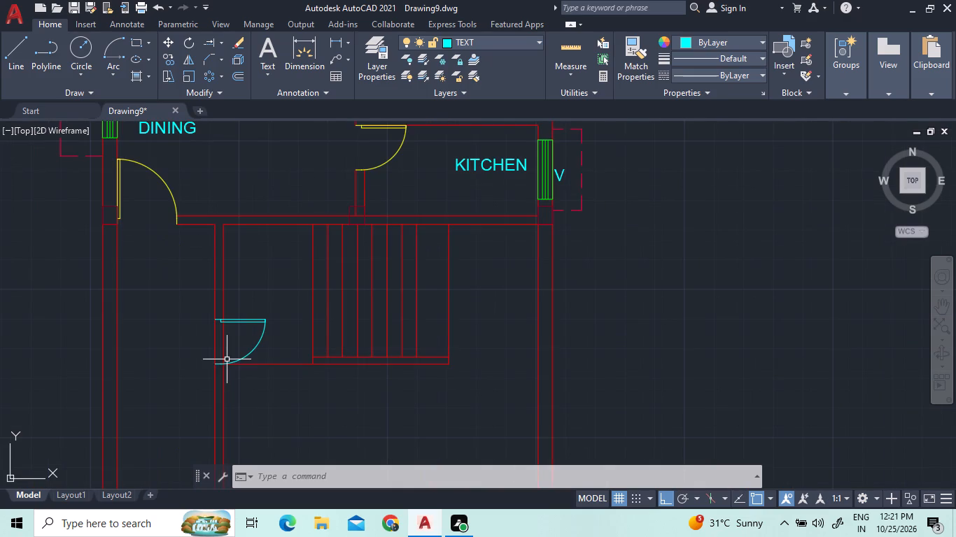
left_click(219, 42)
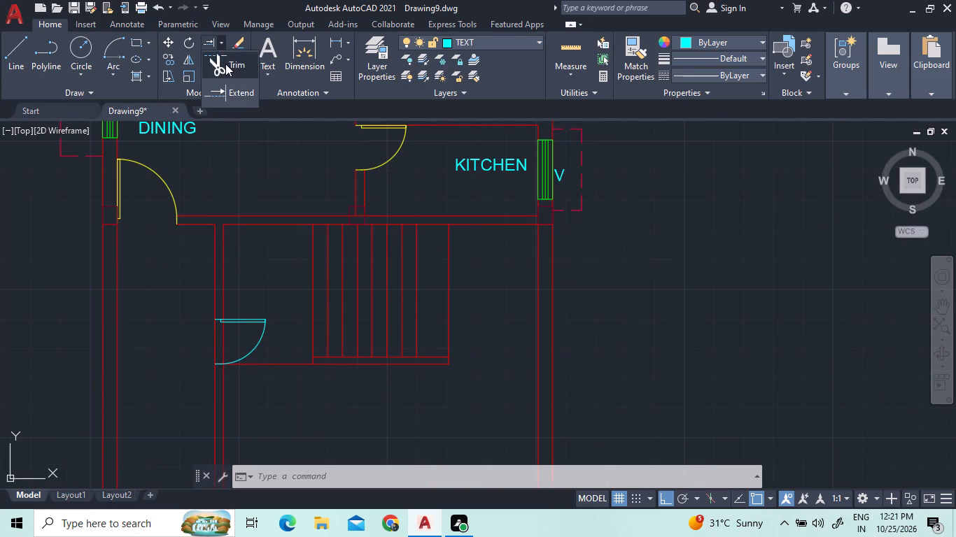
left_click(225, 64)
left_click(246, 333)
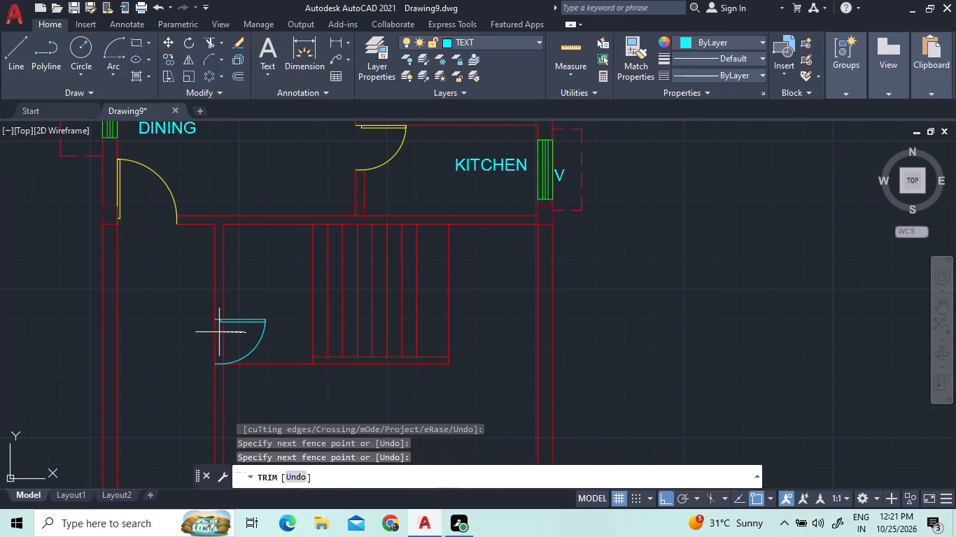
left_click(201, 327)
scroll(214, 322, "up", 3)
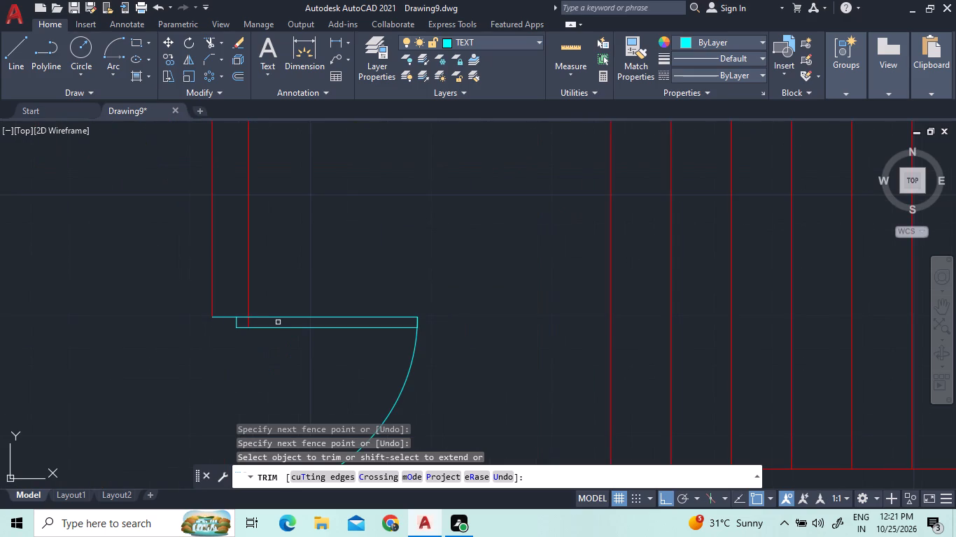
left_click(249, 322)
Trim away the extended horizontal line between the new door and the staircase.
scroll(321, 268, "down", 3)
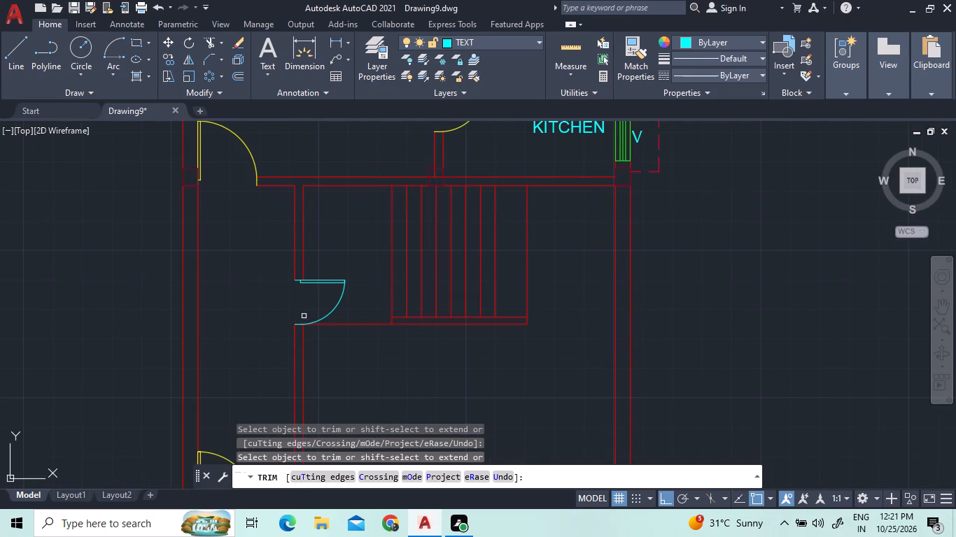
left_click(338, 325)
scroll(328, 360, "down", 2)
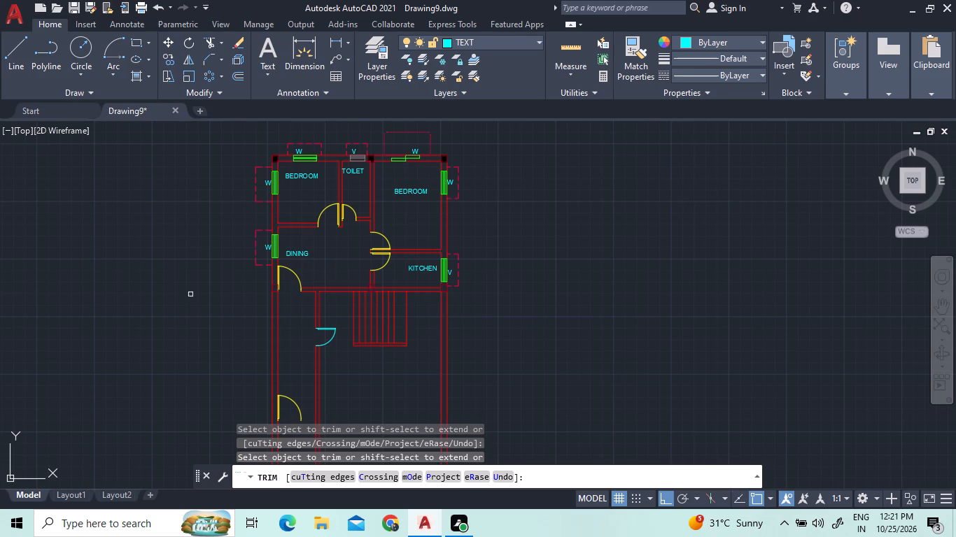
scroll(428, 322, "up", 2)
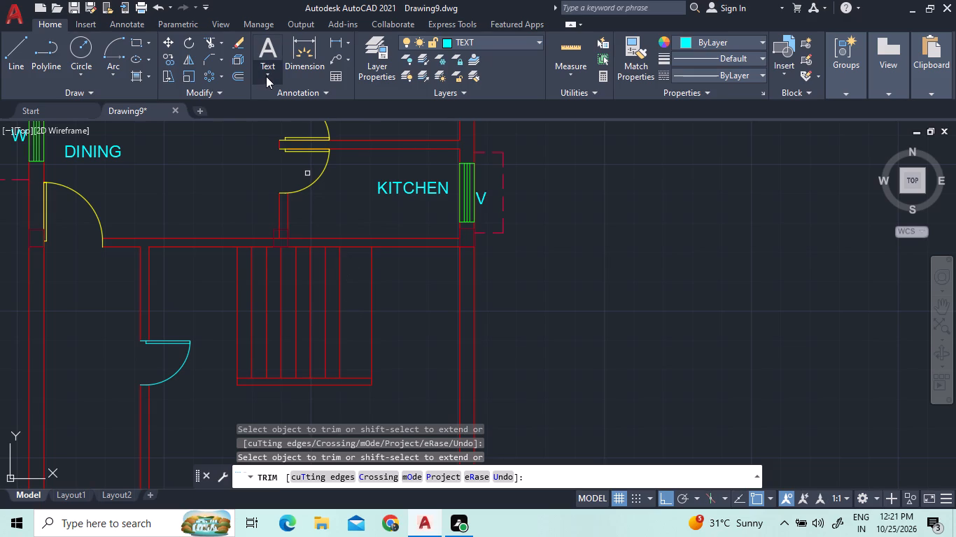
Offset the easternmost inner tread line of the staircase by 0.25 toward the east to add another tread.
left_click(243, 74)
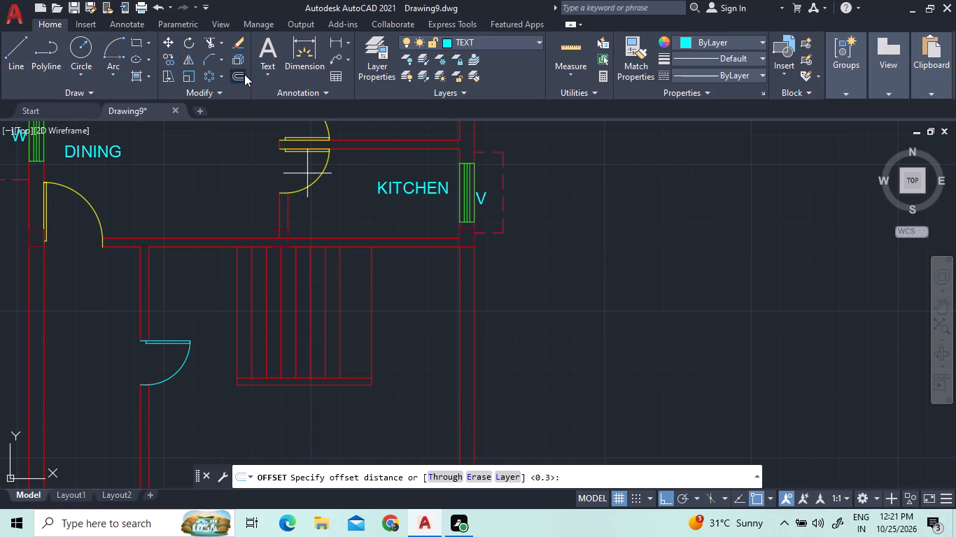
type("0.25")
key("Return")
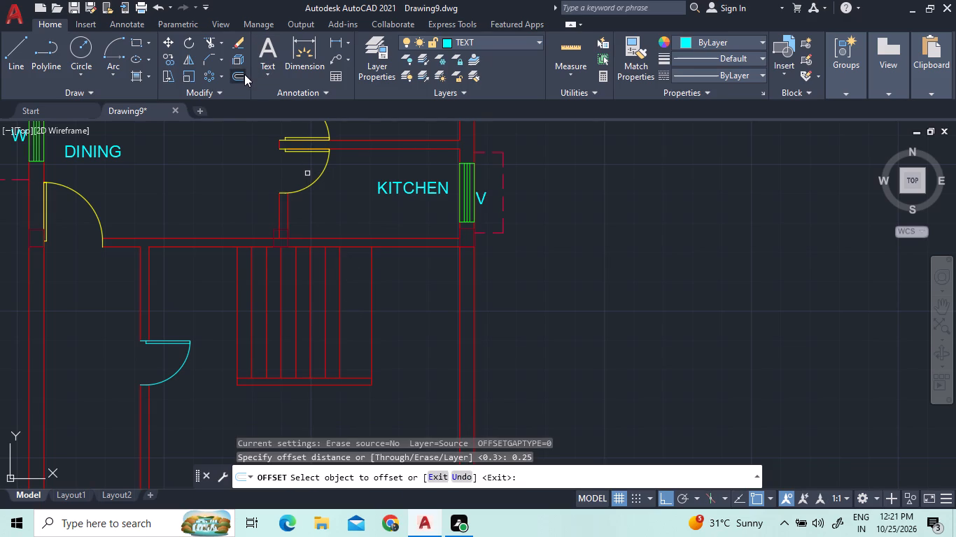
left_click(341, 278)
left_click(349, 280)
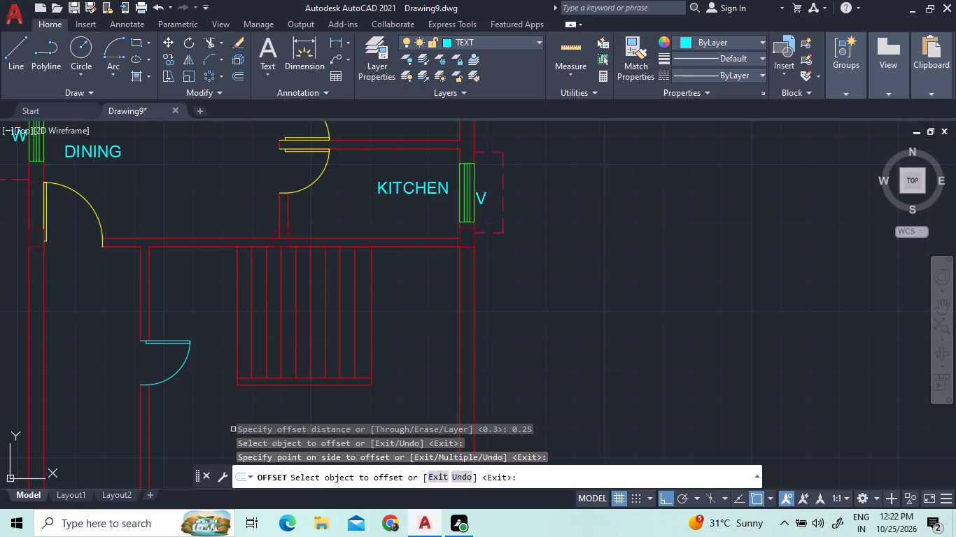
right_click(396, 375)
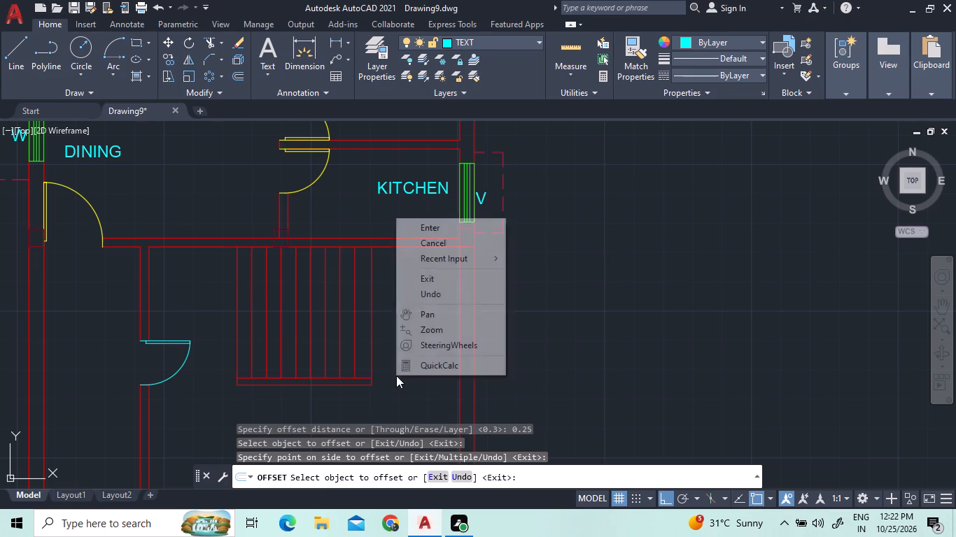
left_click(440, 225)
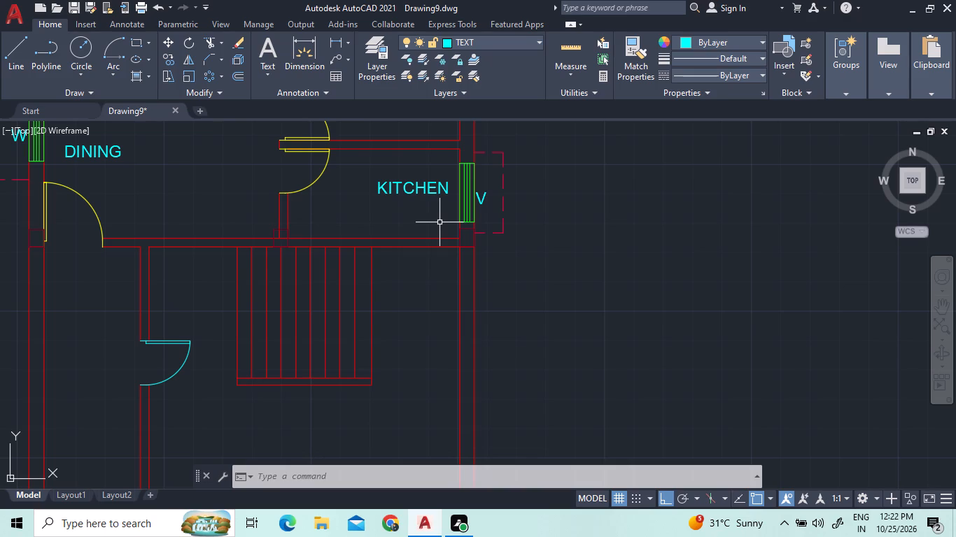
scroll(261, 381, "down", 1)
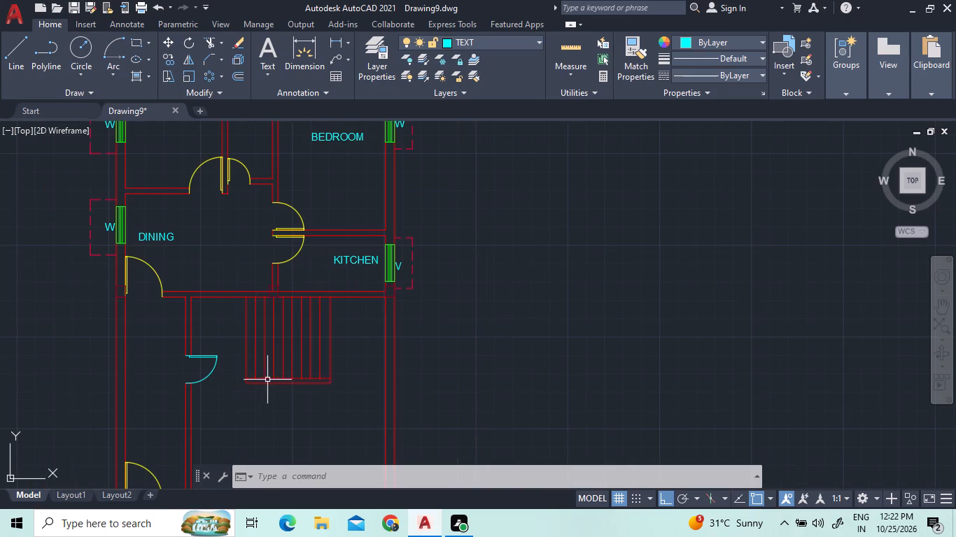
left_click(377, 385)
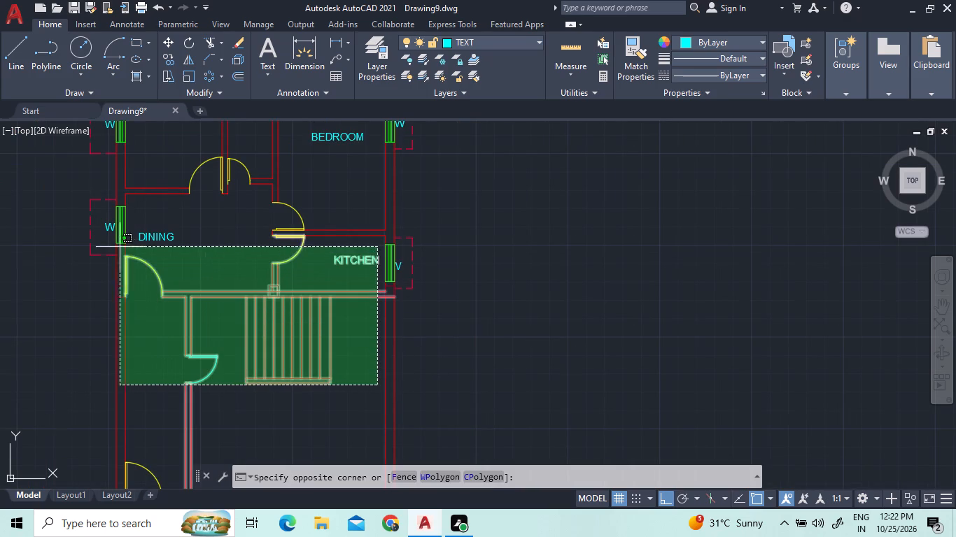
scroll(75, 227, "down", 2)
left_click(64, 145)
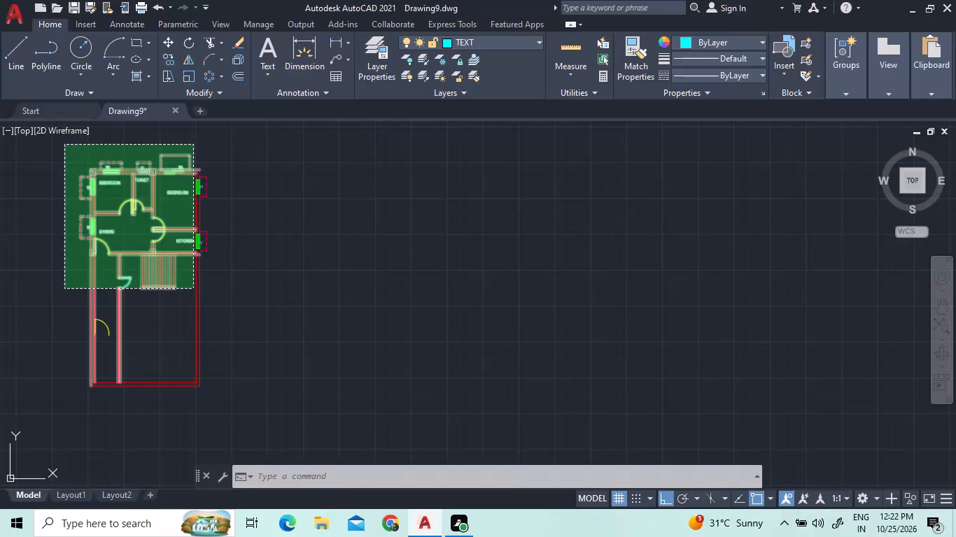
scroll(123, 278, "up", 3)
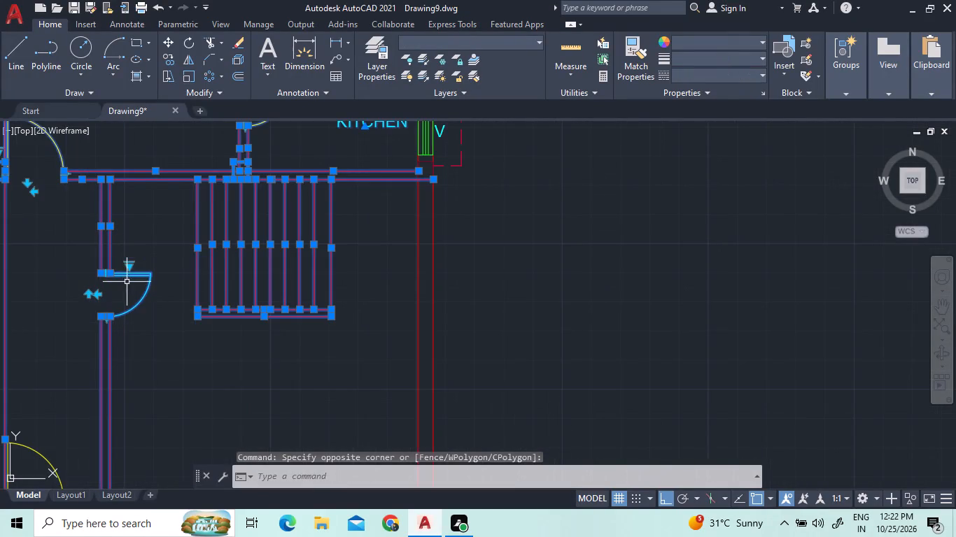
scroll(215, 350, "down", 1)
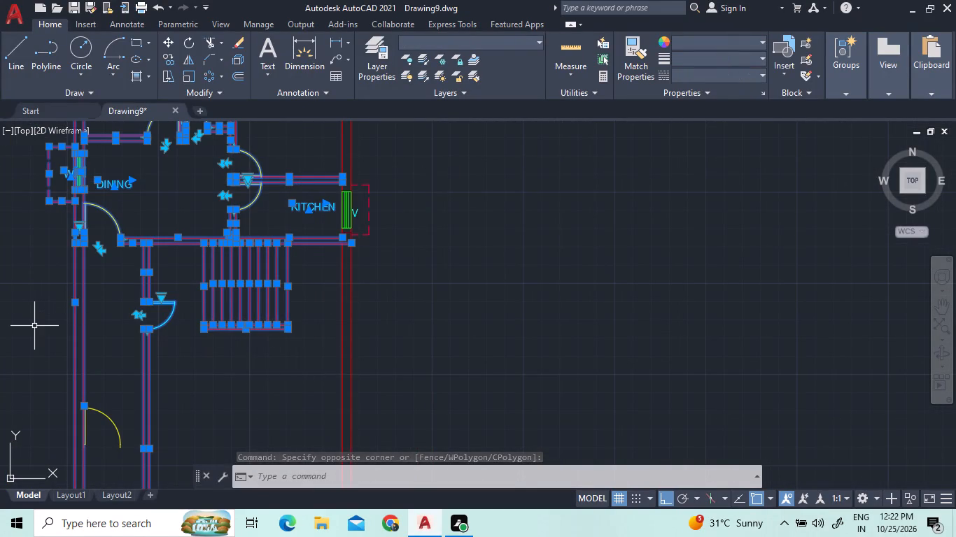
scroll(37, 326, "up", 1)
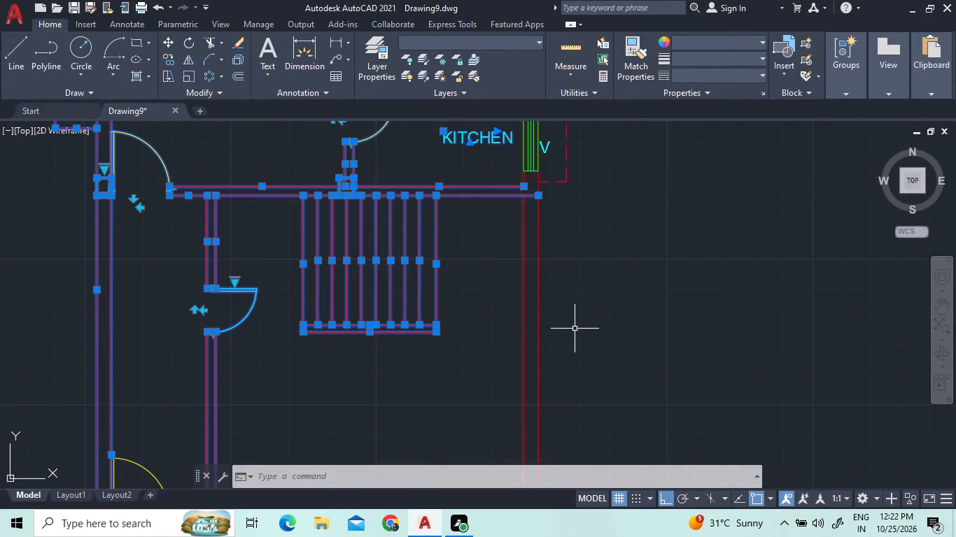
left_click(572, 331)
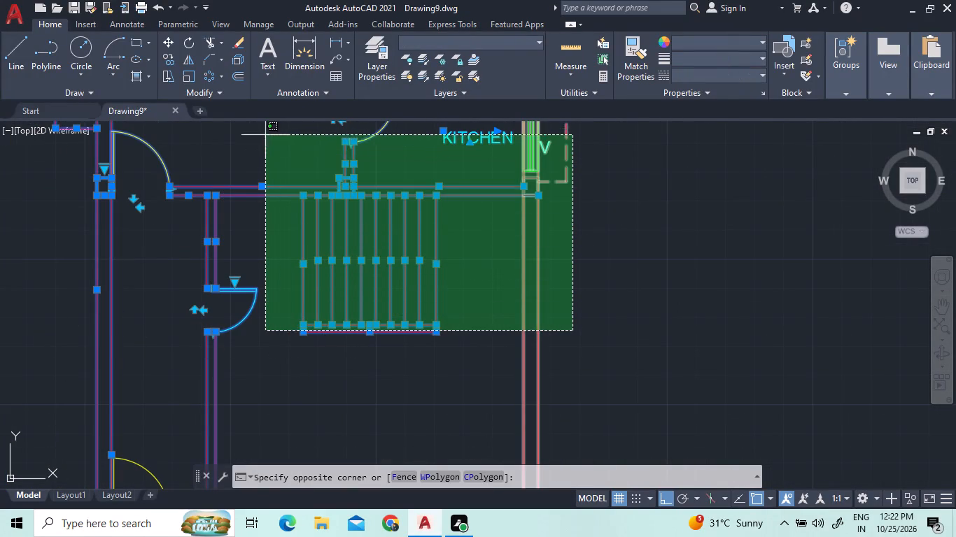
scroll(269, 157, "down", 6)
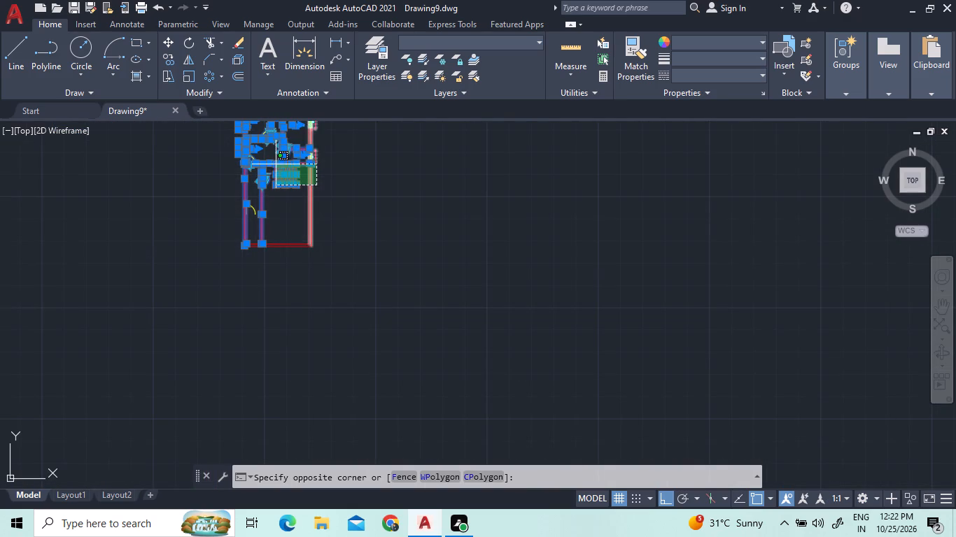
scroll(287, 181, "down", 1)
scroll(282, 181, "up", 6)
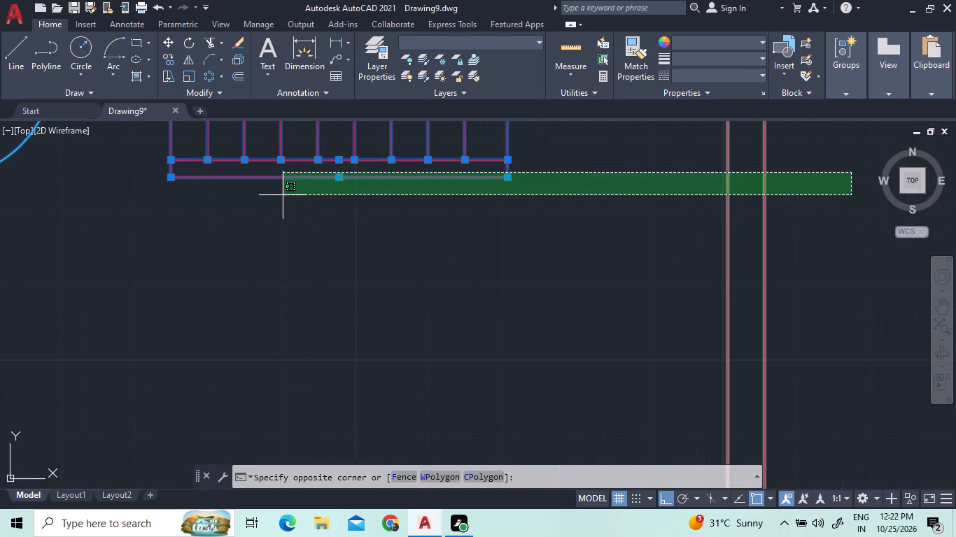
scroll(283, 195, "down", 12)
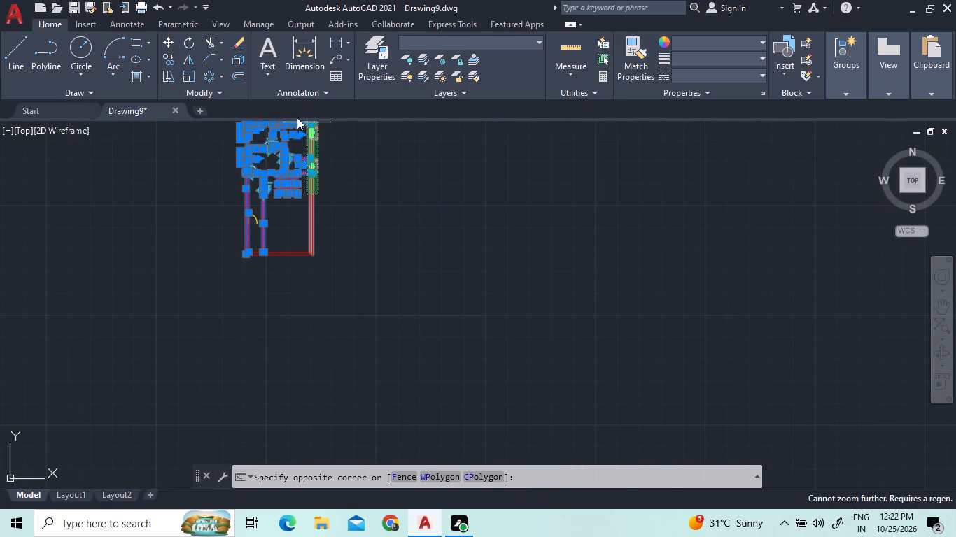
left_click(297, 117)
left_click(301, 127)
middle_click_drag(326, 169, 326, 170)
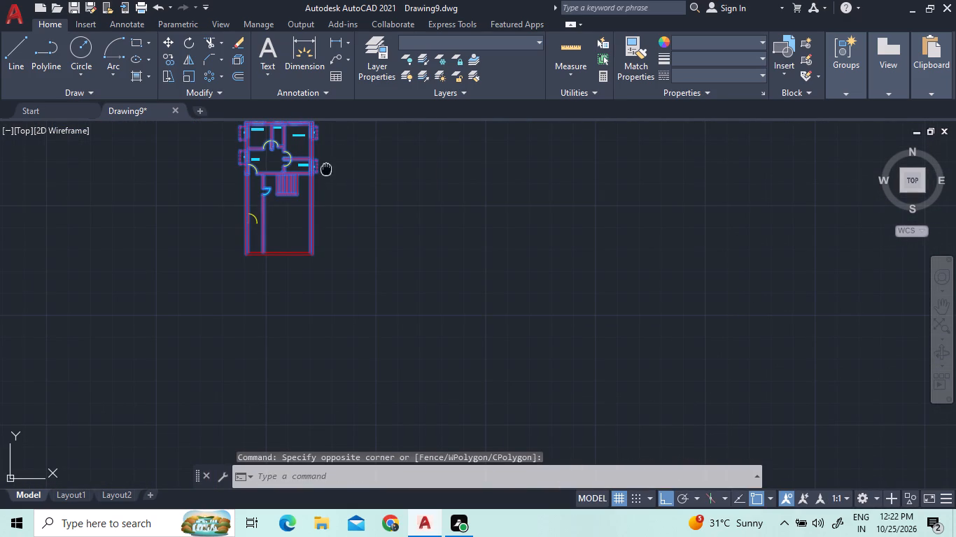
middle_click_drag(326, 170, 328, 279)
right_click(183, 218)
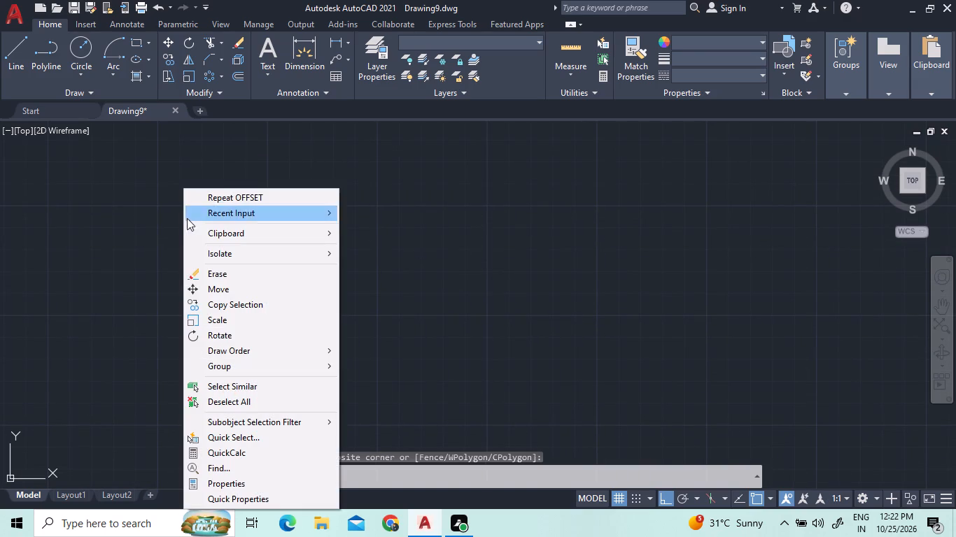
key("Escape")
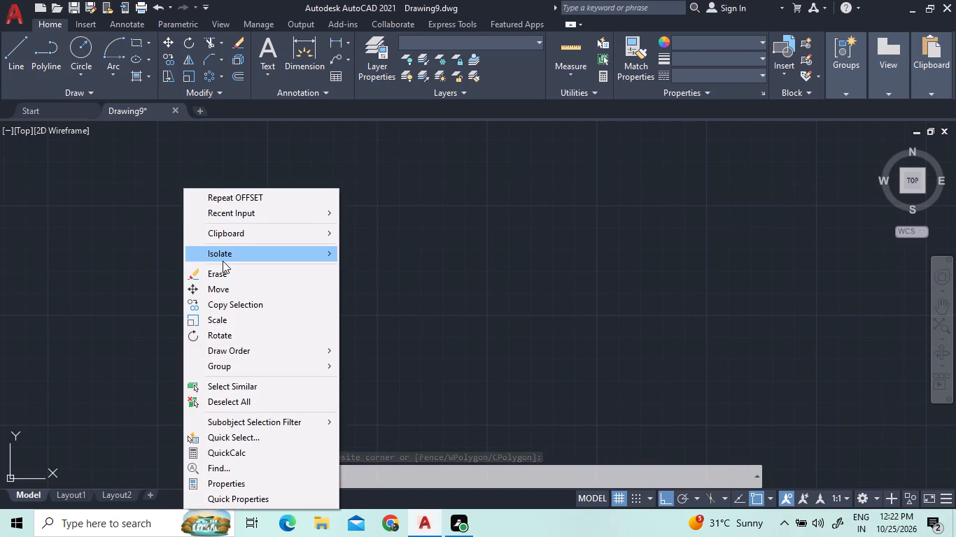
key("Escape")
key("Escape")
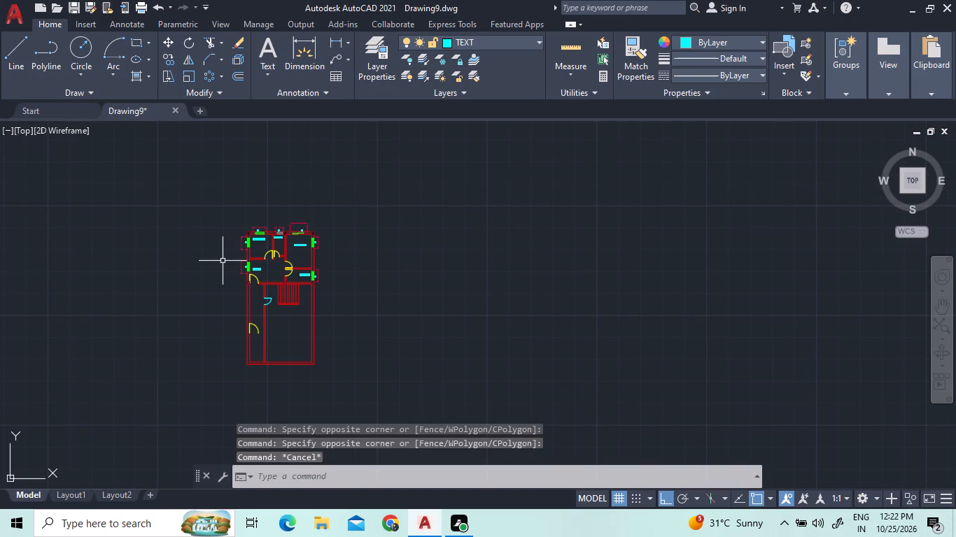
Delete the loose yellow door on the west outer wall in the long passage below the dining room.
scroll(258, 319, "up", 3)
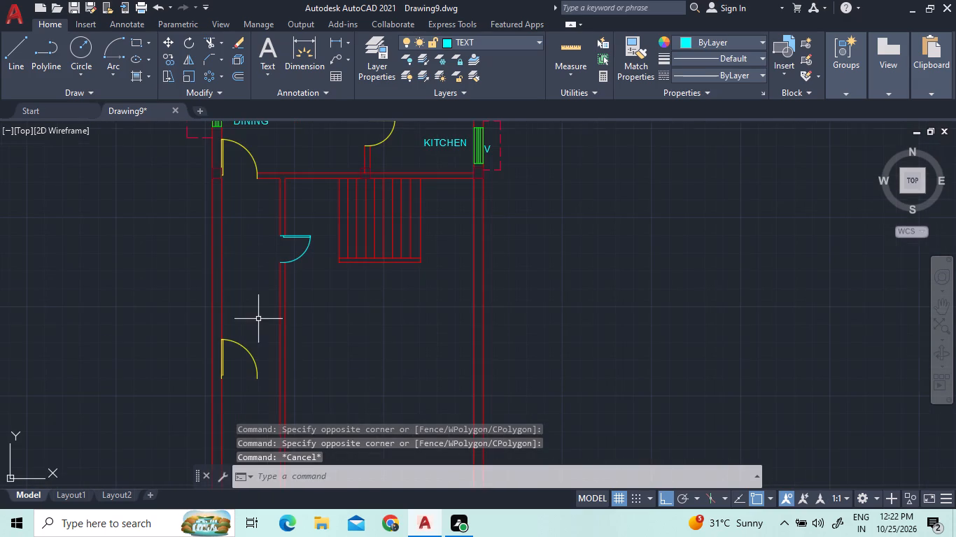
left_click(229, 343)
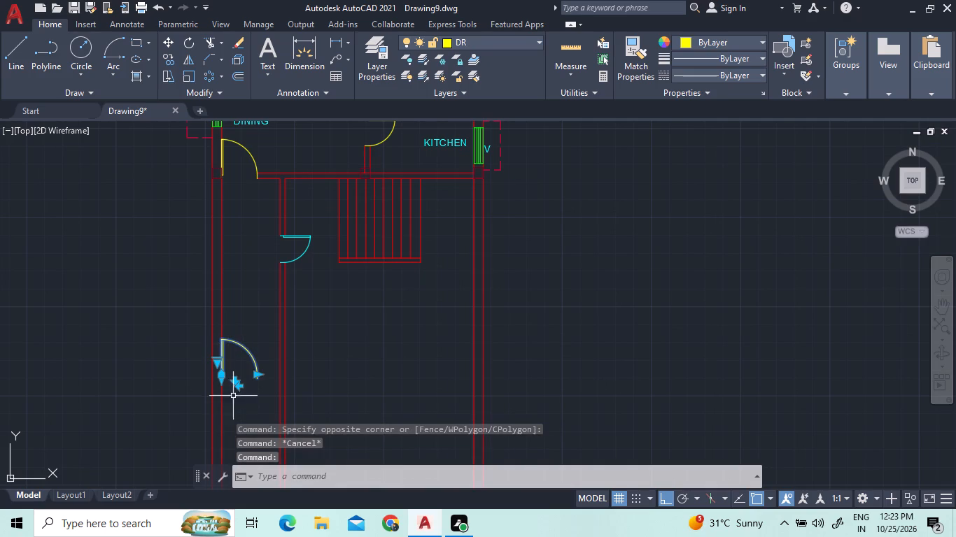
key("Delete")
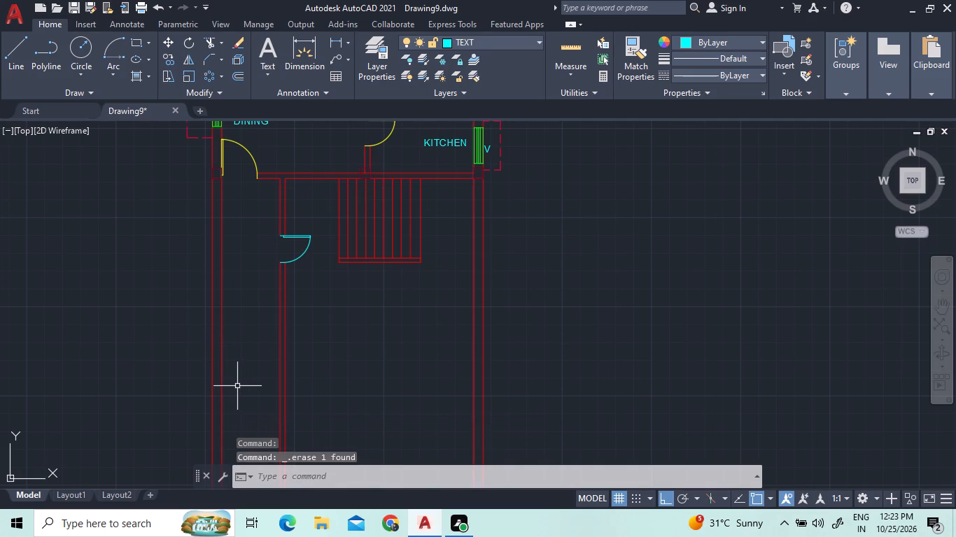
Extend the staircase's lowest horizontal line west past the under-stair door to the west wall's outer line.
scroll(447, 310, "down", 2)
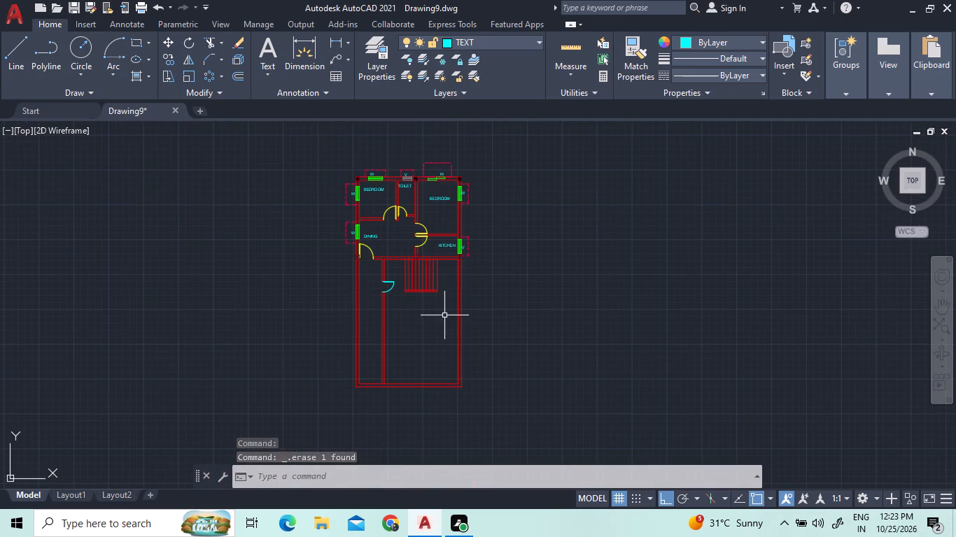
scroll(458, 178, "up", 1)
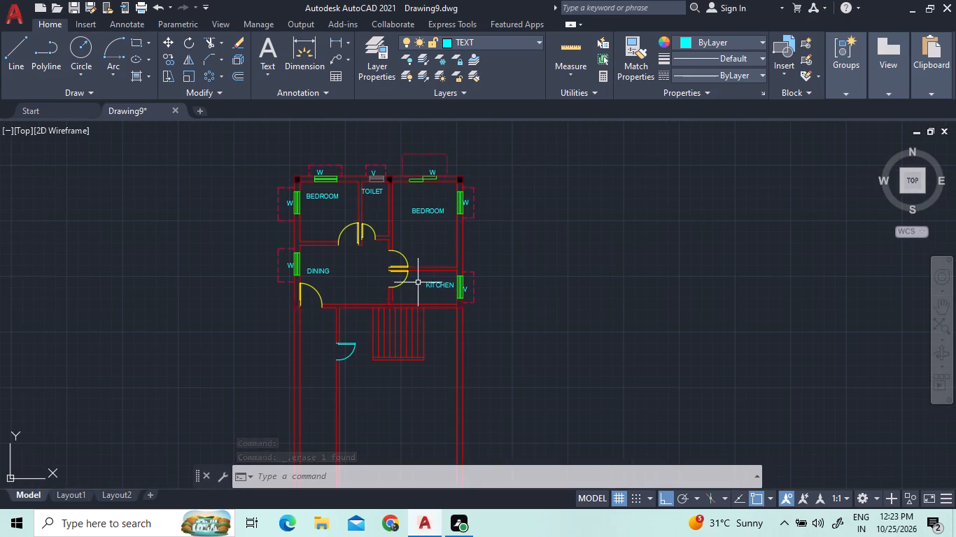
scroll(416, 285, "up", 2)
scroll(414, 283, "down", 3)
scroll(375, 353, "up", 3)
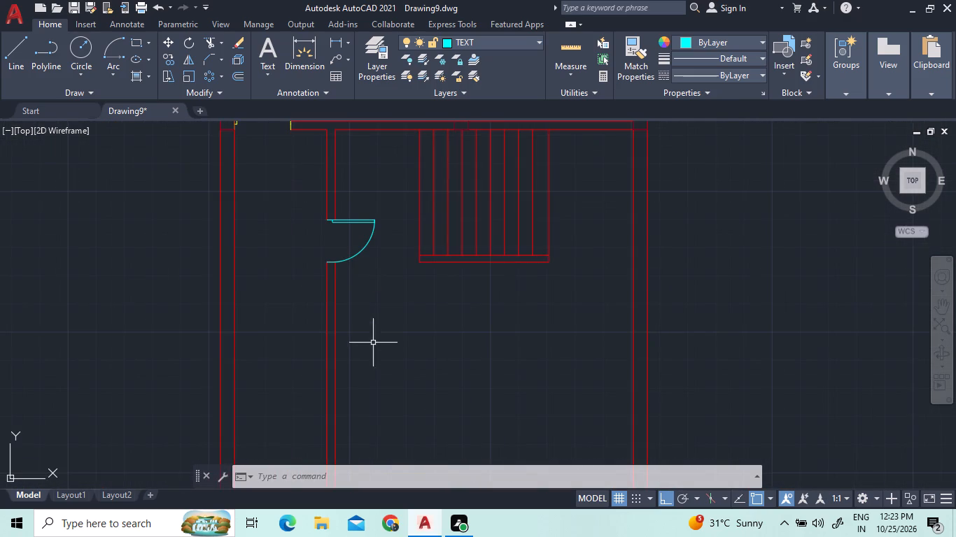
scroll(306, 238, "up", 2)
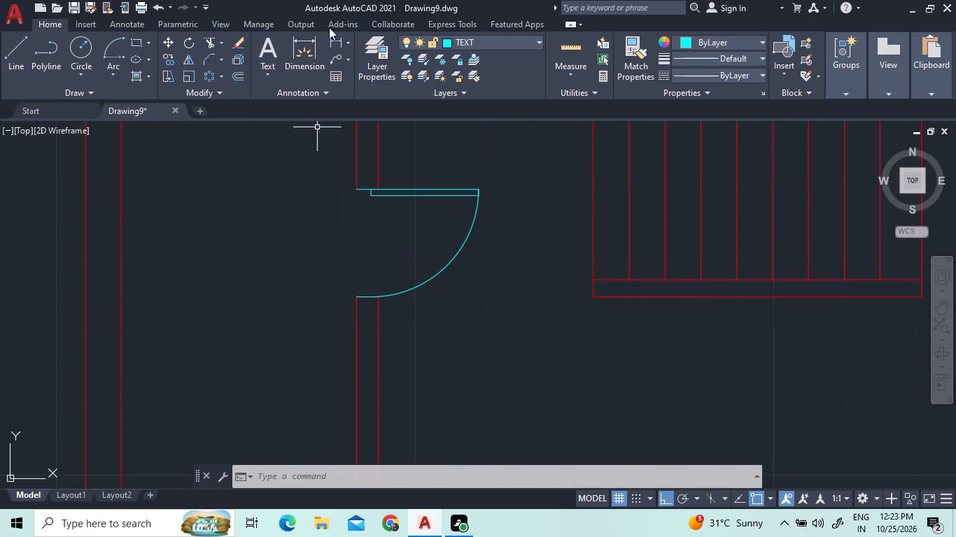
left_click(222, 41)
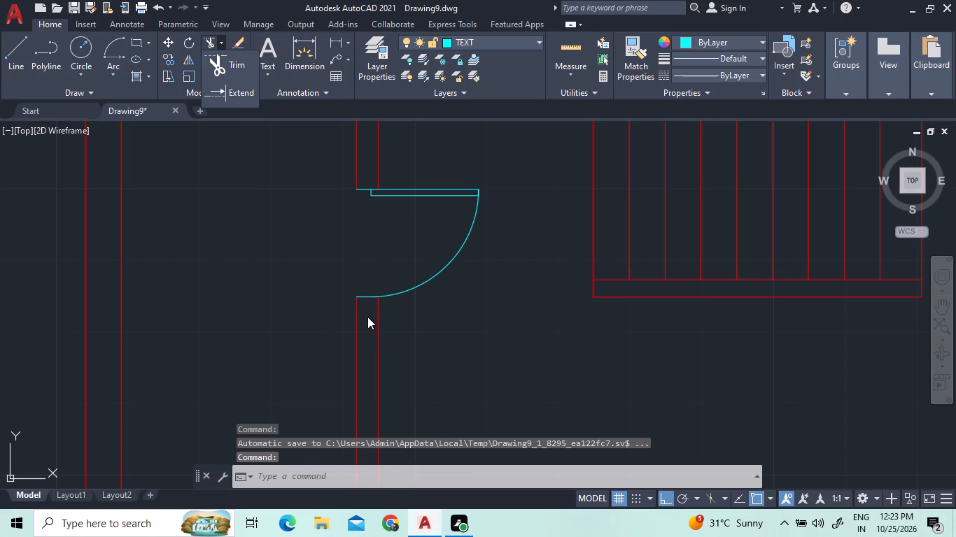
left_click(215, 91)
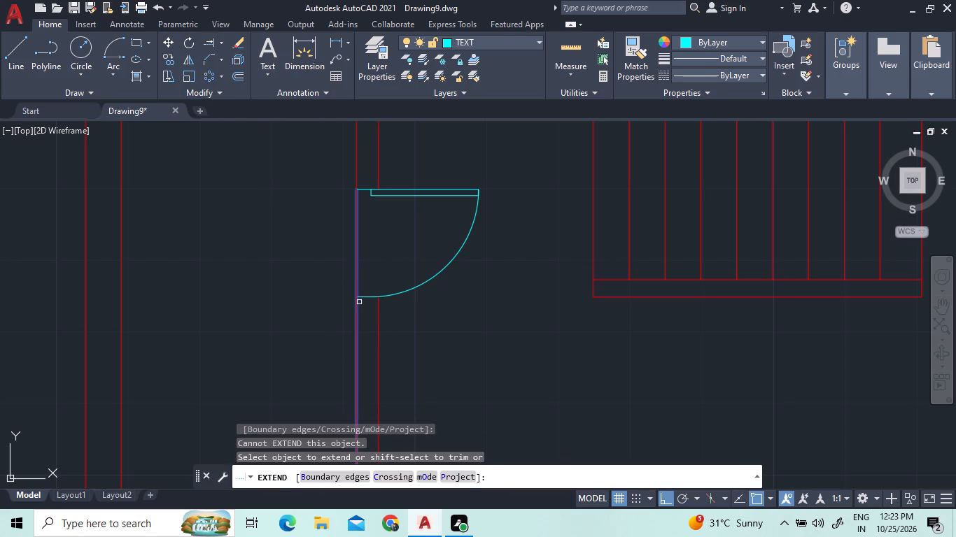
left_click(610, 296)
left_click(433, 297)
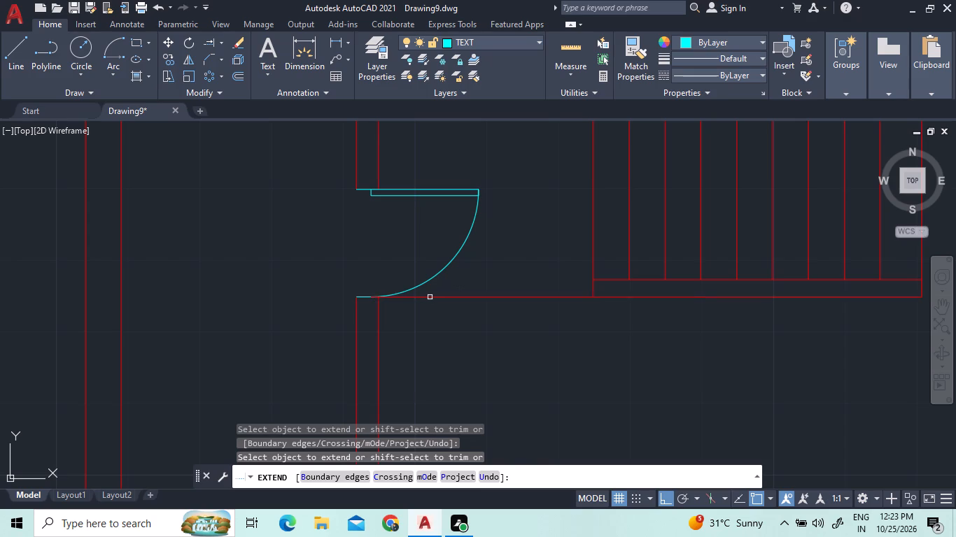
left_click(414, 297)
left_click(412, 297)
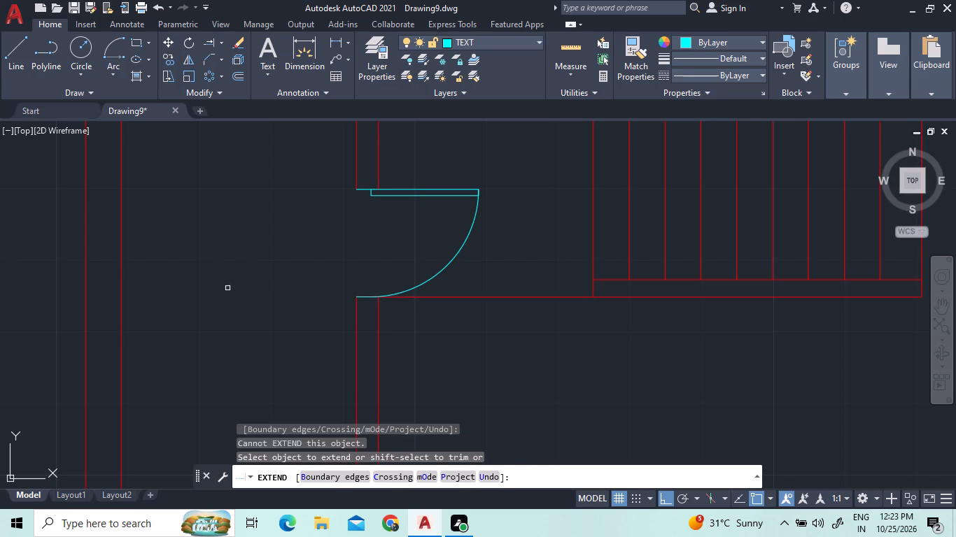
left_click(423, 296)
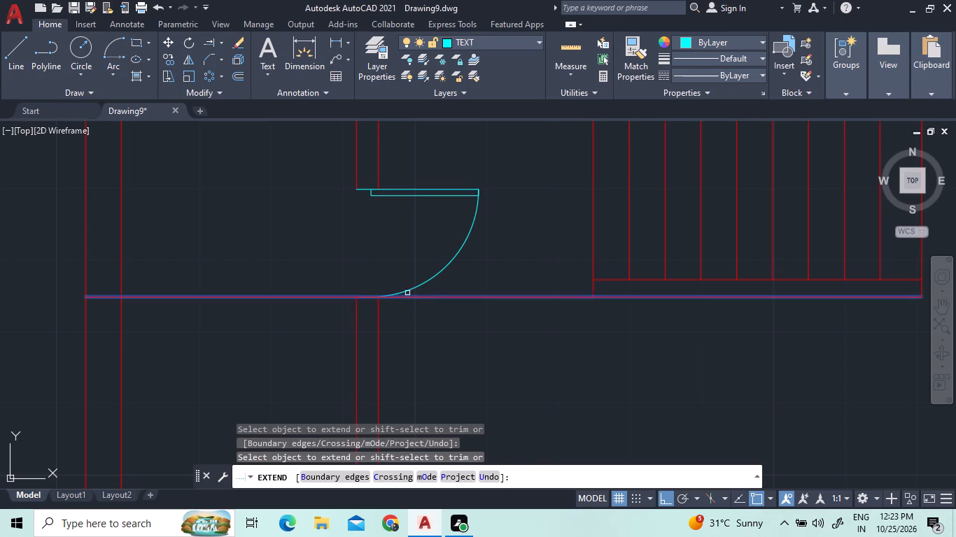
left_click(164, 296)
Extend the staircase's lowest horizontal line east to the outer line of the east wall.
scroll(184, 331, "down", 2)
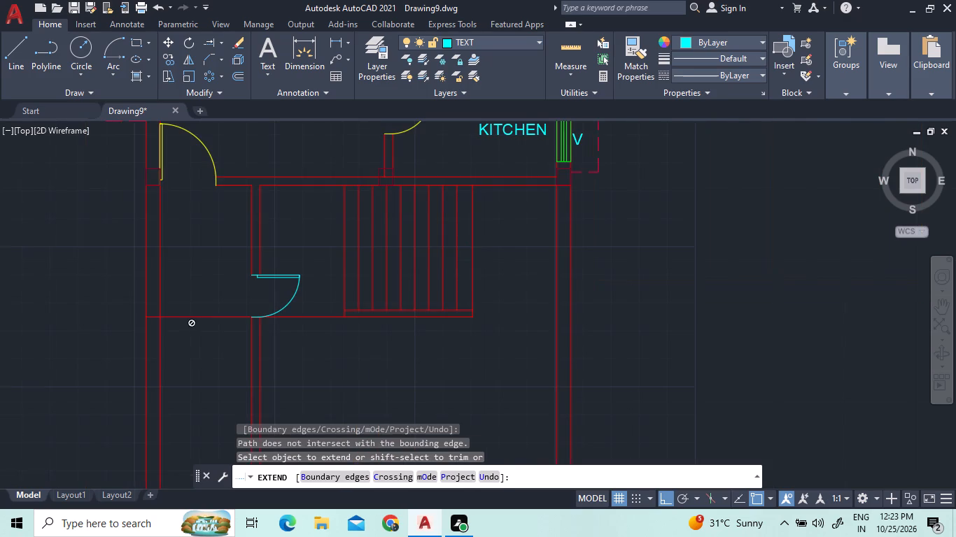
left_click(438, 317)
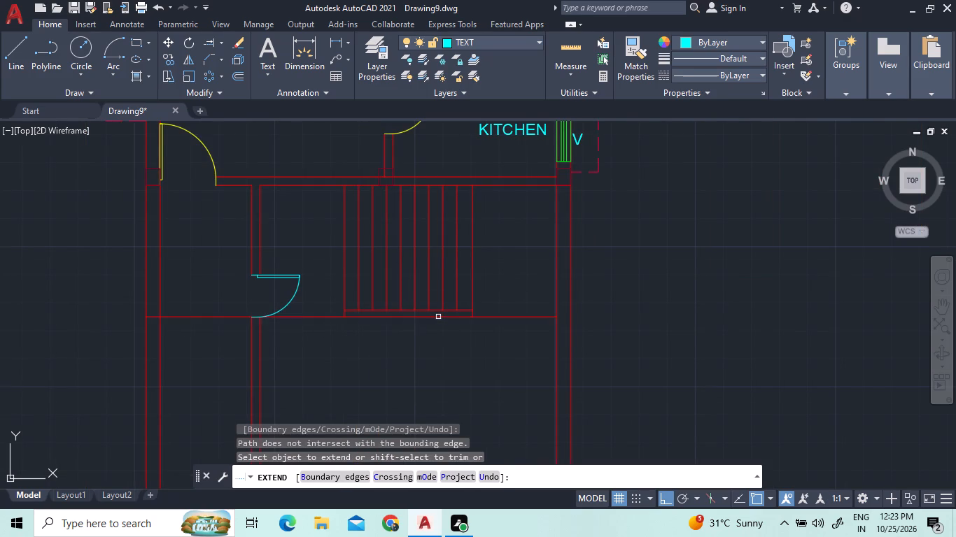
left_click(537, 317)
Extend the staircase's upper bottom line, where the treads end, west past the under-stair door to the west wall's outer line.
scroll(355, 315, "up", 2)
left_click(349, 305)
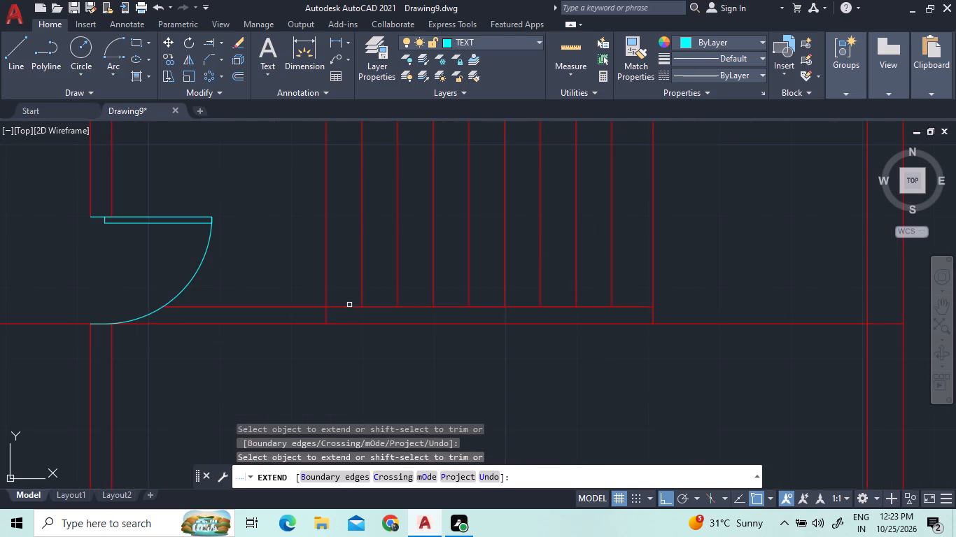
left_click(227, 308)
left_click(175, 307)
left_click(175, 306)
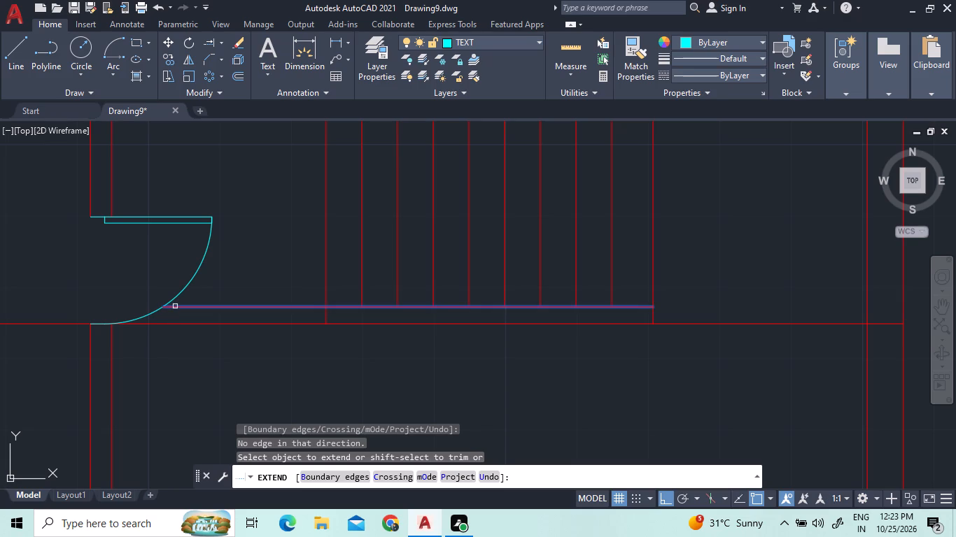
scroll(176, 310, "down", 4)
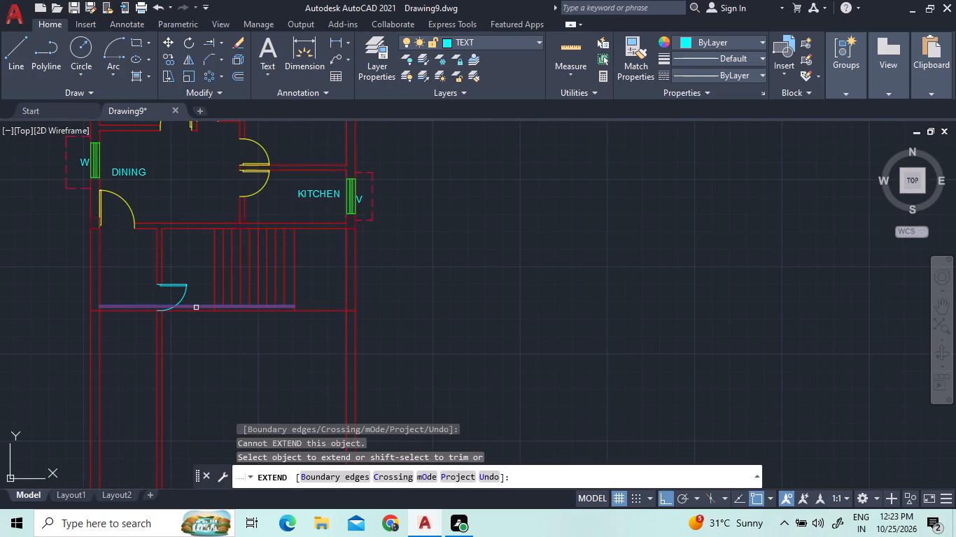
left_click(196, 307)
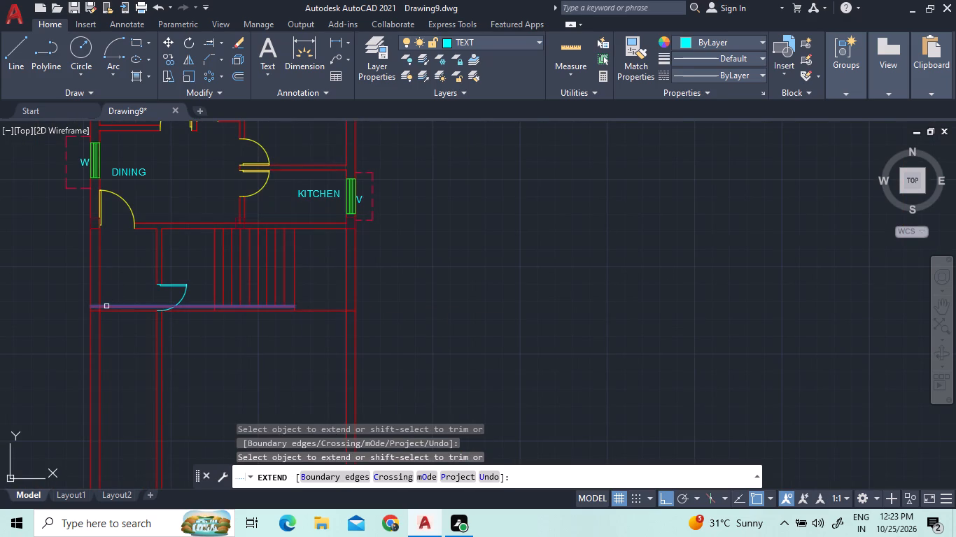
left_click(106, 306)
Extend the same tread-end line of the staircase east to the outer line of the east wall.
scroll(297, 292, "up", 2)
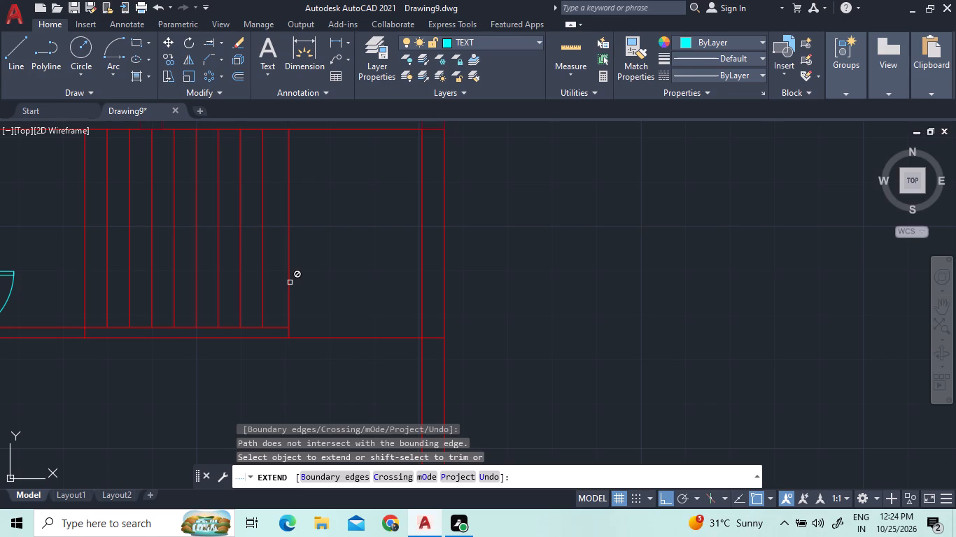
scroll(281, 327, "down", 3)
left_click(281, 326)
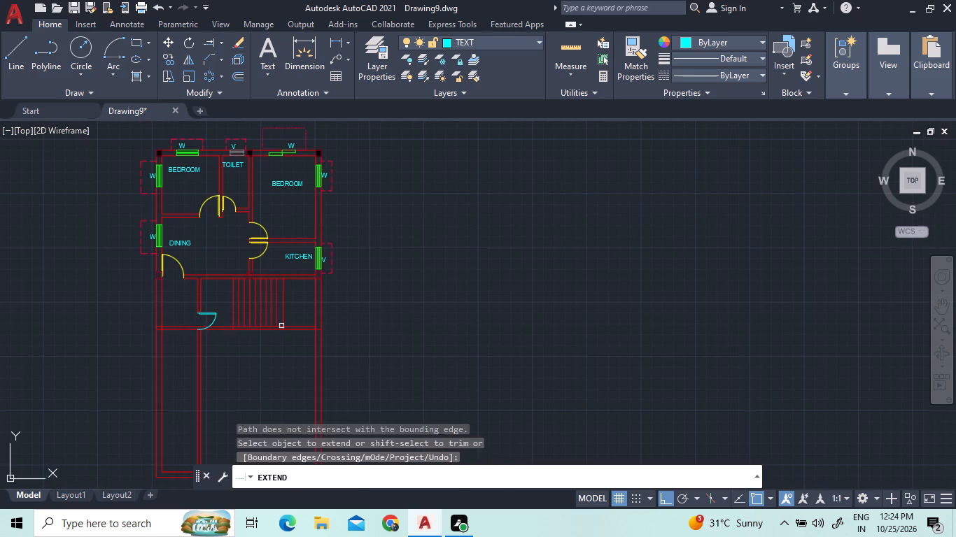
left_click(297, 326)
scroll(261, 329, "up", 2)
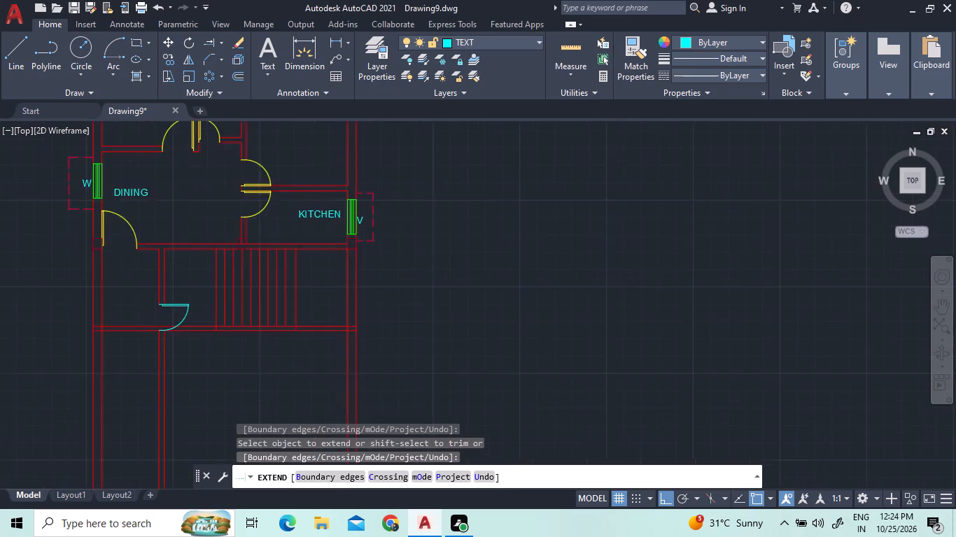
right_click(104, 326)
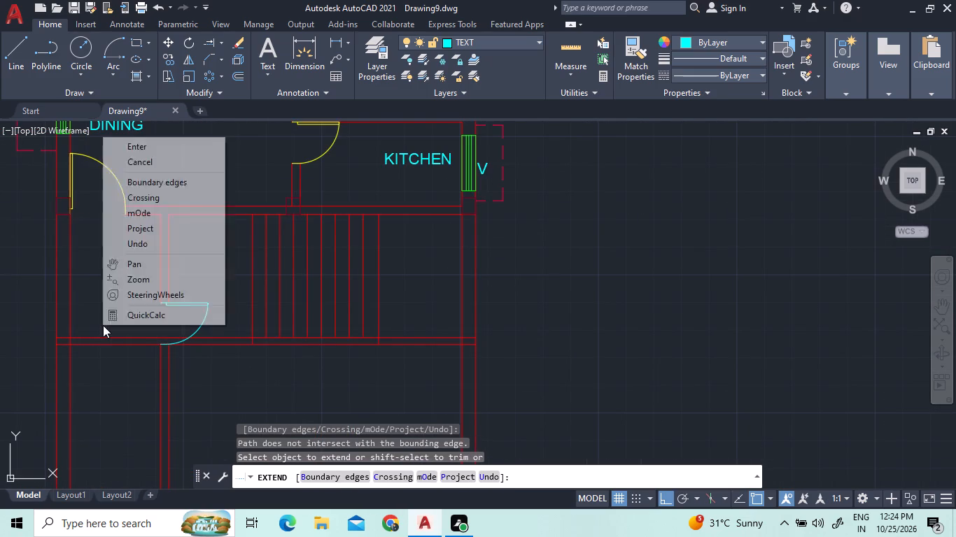
left_click(153, 152)
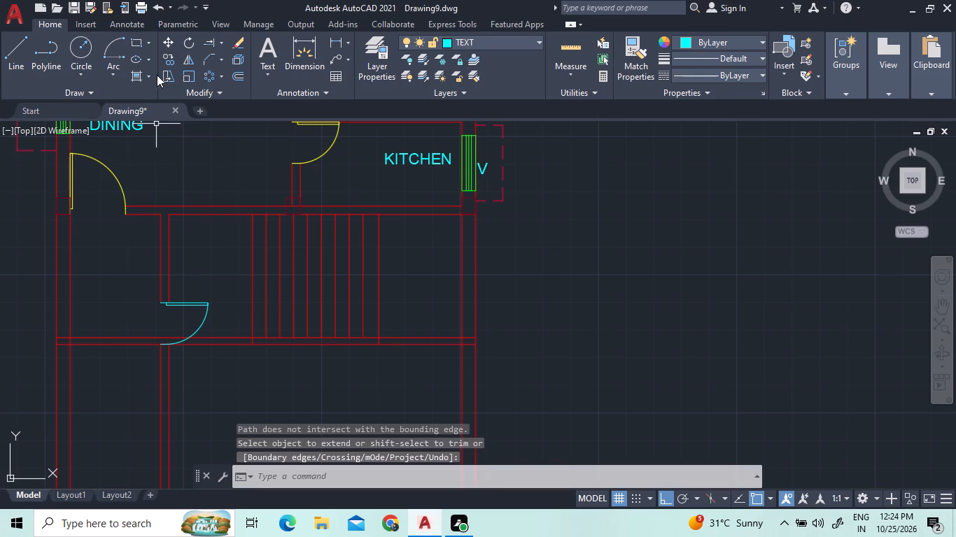
Trim the lower of the two horizontal stair lines on both sides of the staircase, including its pieces inside the outer walls.
left_click(218, 42)
left_click(214, 66)
left_click(61, 345)
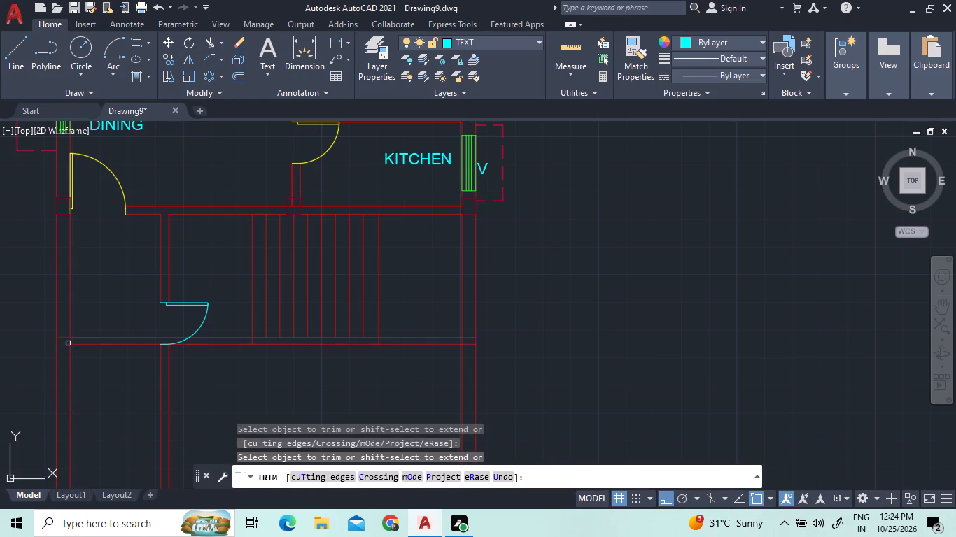
left_click(78, 345)
scroll(190, 345, "up", 2)
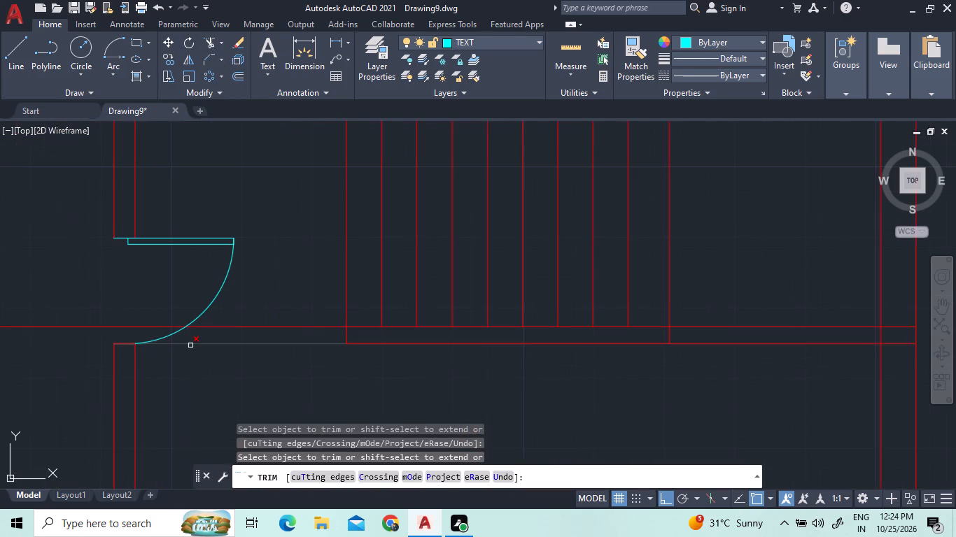
left_click(190, 345)
left_click(125, 344)
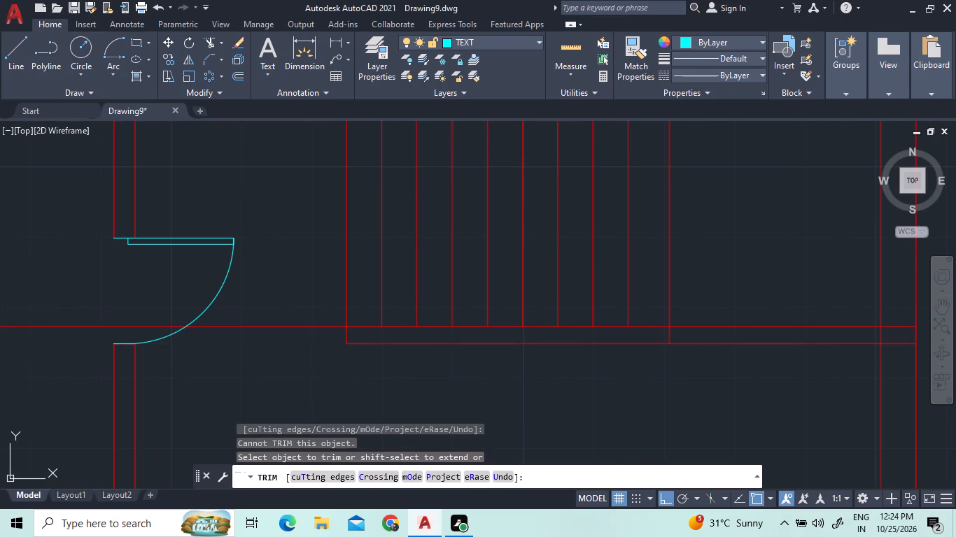
scroll(300, 364, "down", 2)
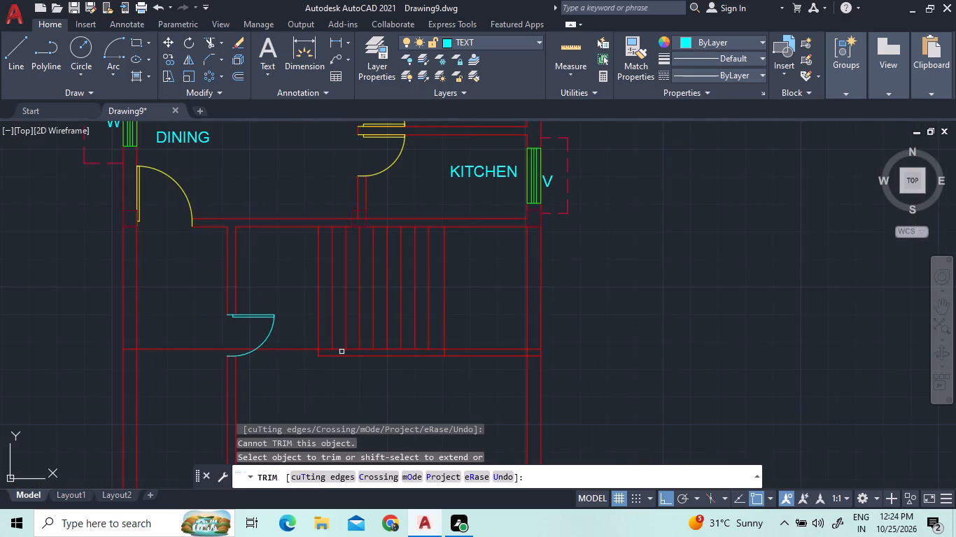
left_click(480, 355)
left_click(535, 355)
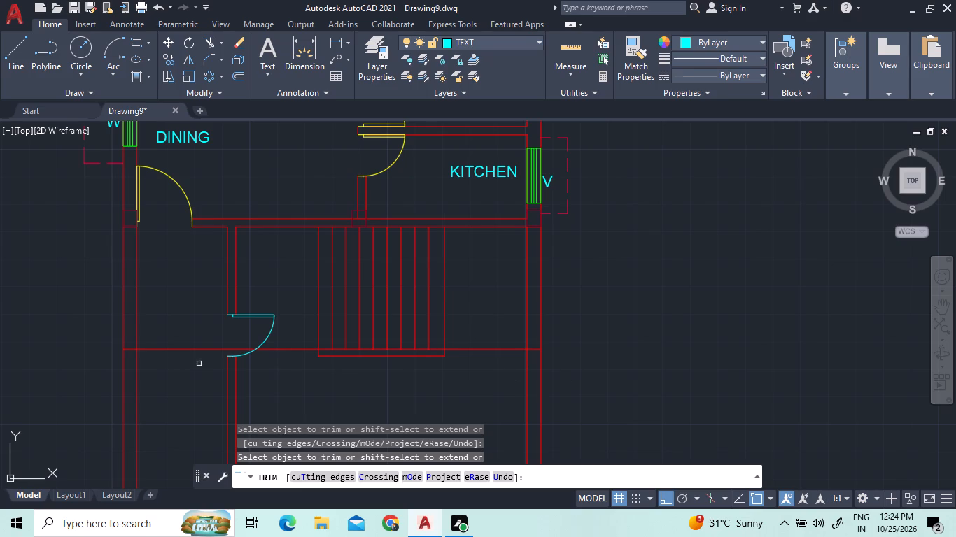
Trim the tread-end line between the staircase and both outer walls, keeping the short pieces that cap the walls.
left_click(245, 348)
left_click(272, 348)
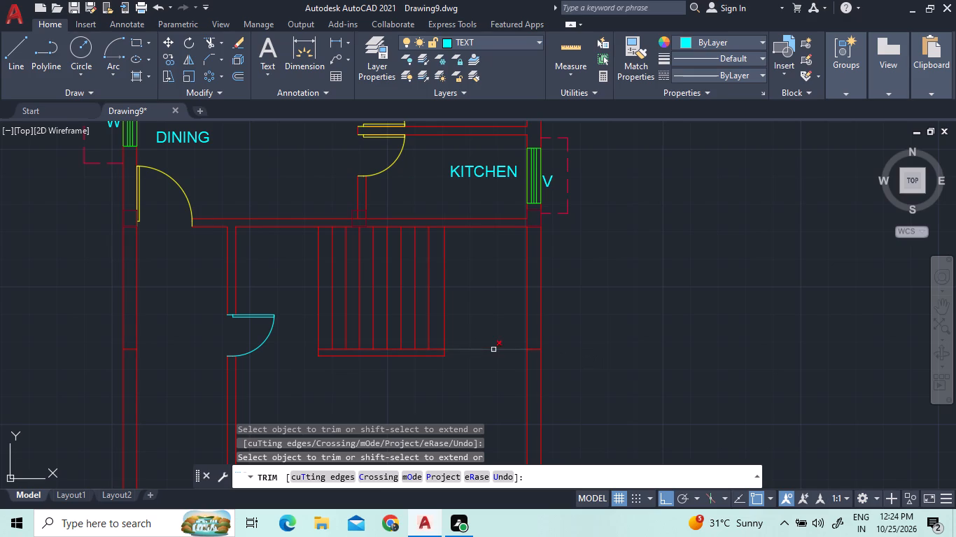
left_click(493, 350)
right_click(579, 349)
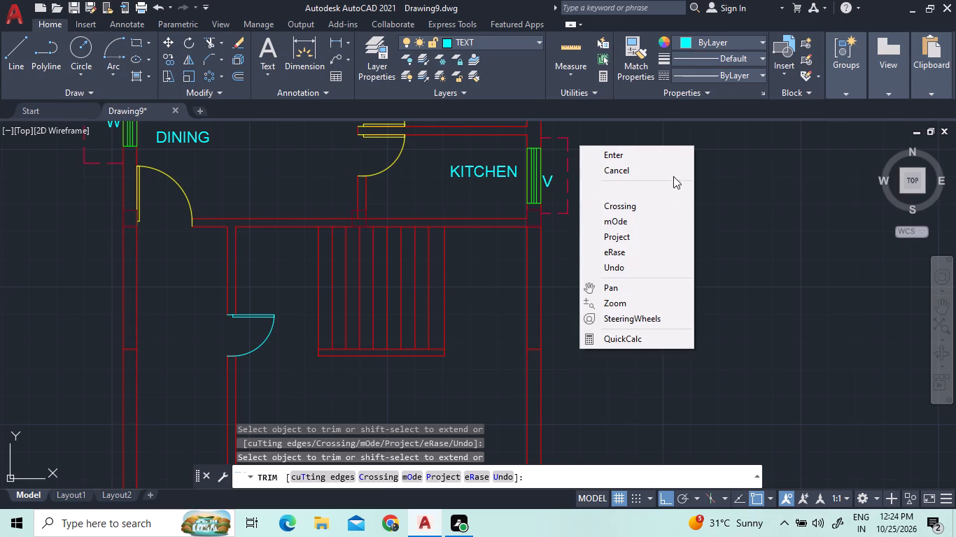
left_click(661, 158)
scroll(634, 281, "down", 4)
scroll(626, 306, "up", 3)
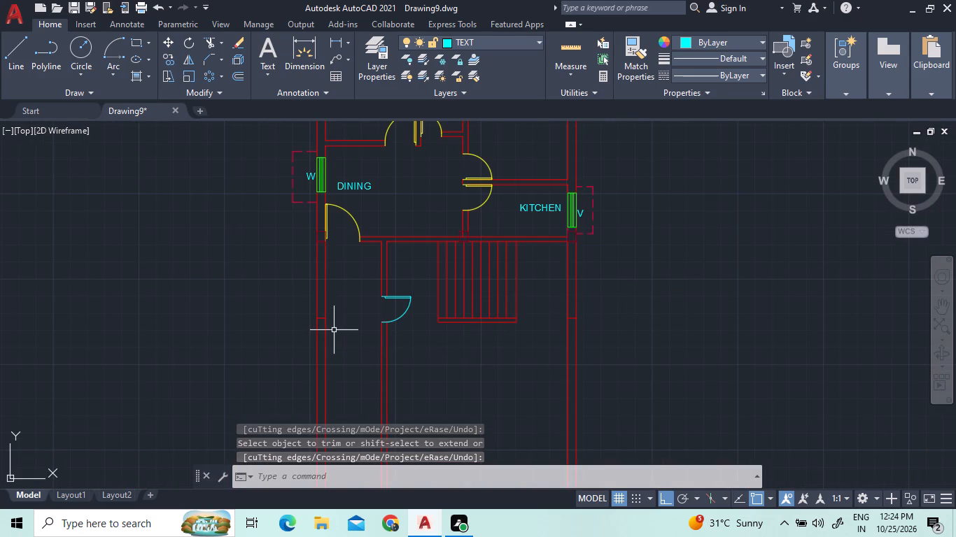
Trim away the west wall and east wall below their cap lines and the partition below the under-stair door.
left_click(213, 44)
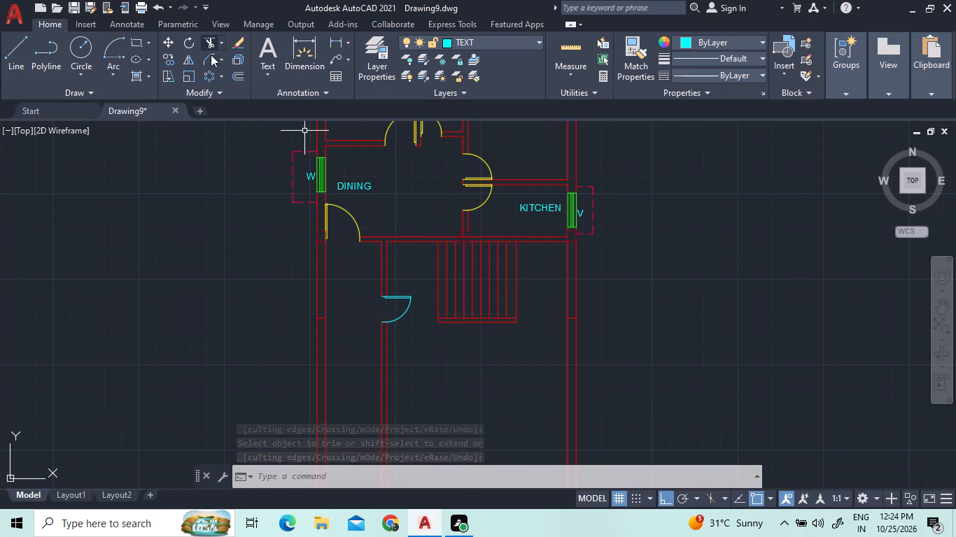
left_click(343, 391)
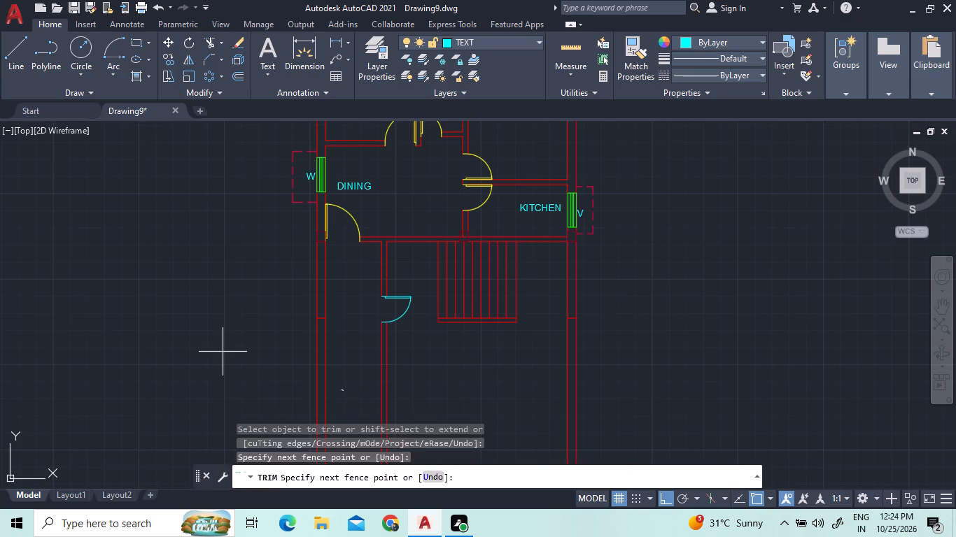
left_click(221, 356)
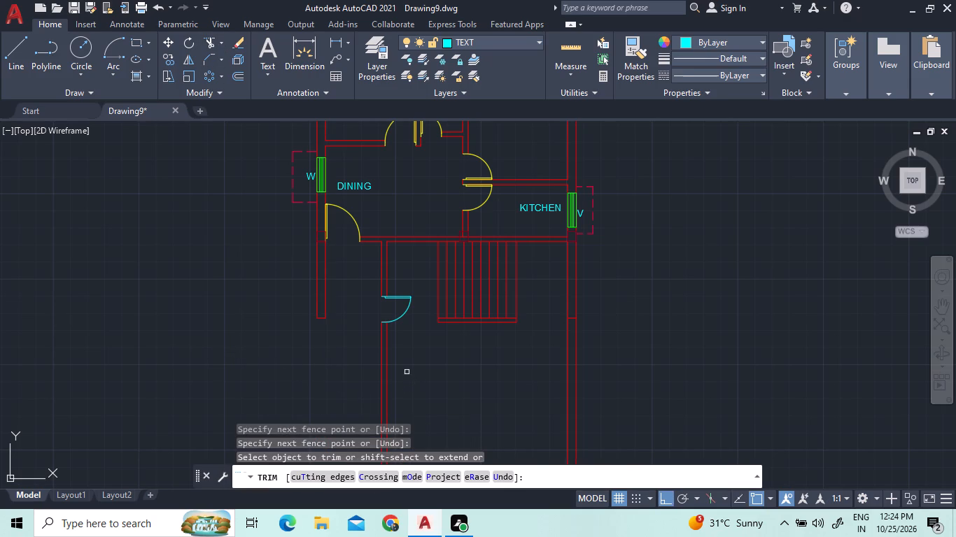
scroll(384, 327, "up", 2)
left_click_drag(417, 359, 417, 360)
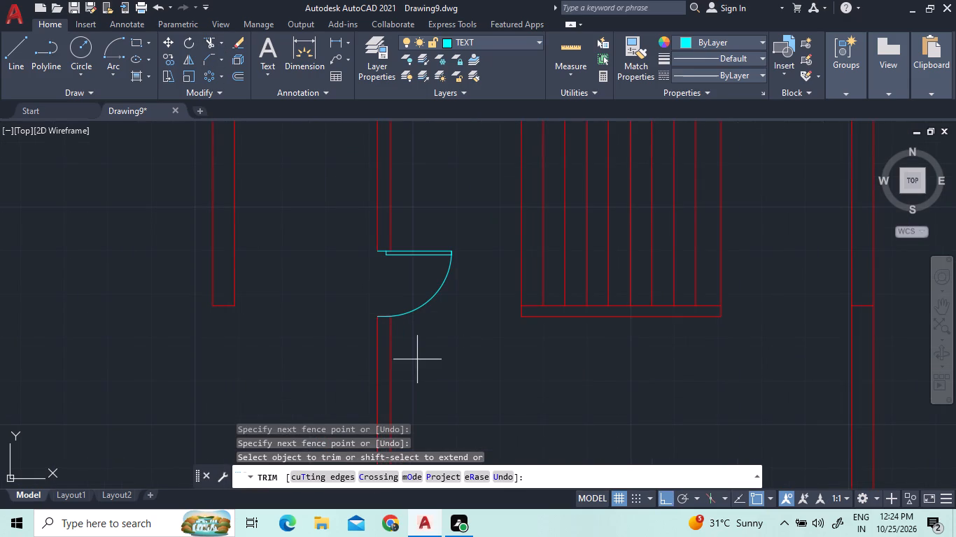
left_click_drag(417, 360, 410, 360)
left_click(353, 356)
scroll(396, 345, "down", 3)
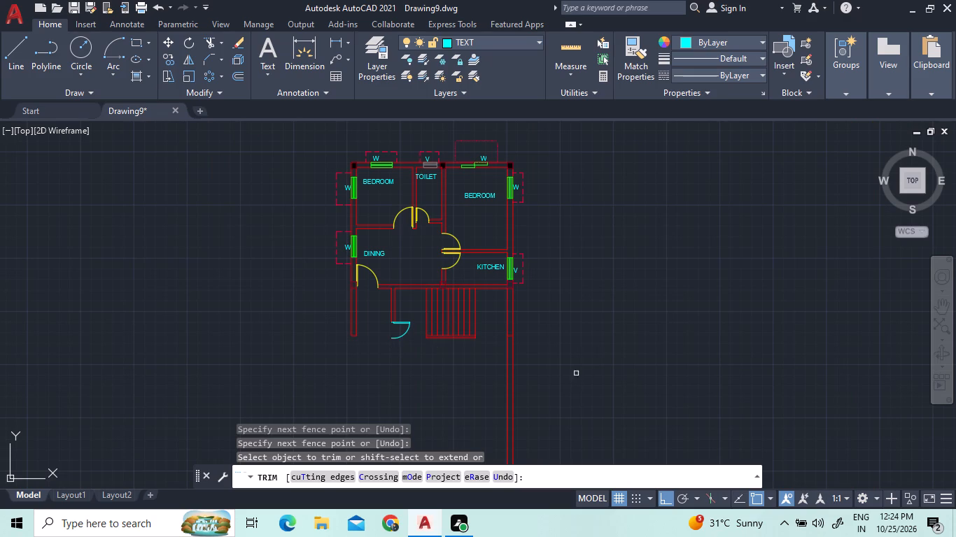
left_click(568, 380)
left_click(375, 369)
right_click(507, 382)
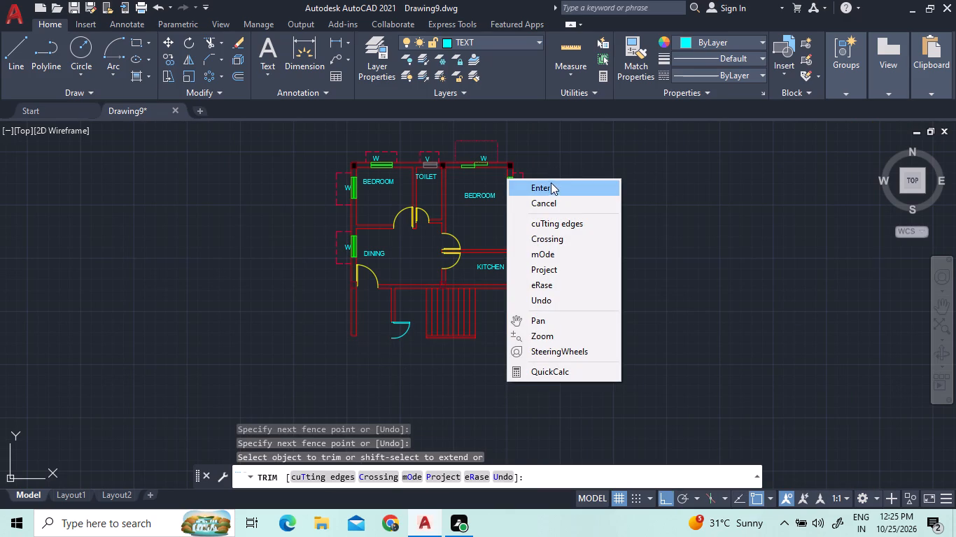
left_click(551, 183)
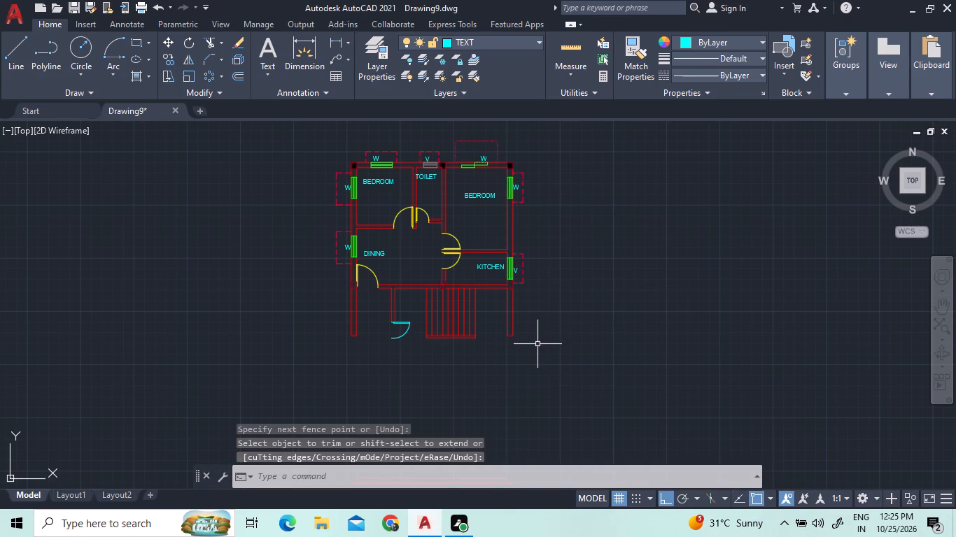
Mirror the entire half plan about the horizontal line through the lower ends of the west and east walls, keeping the source objects.
left_click_drag(537, 344, 534, 338)
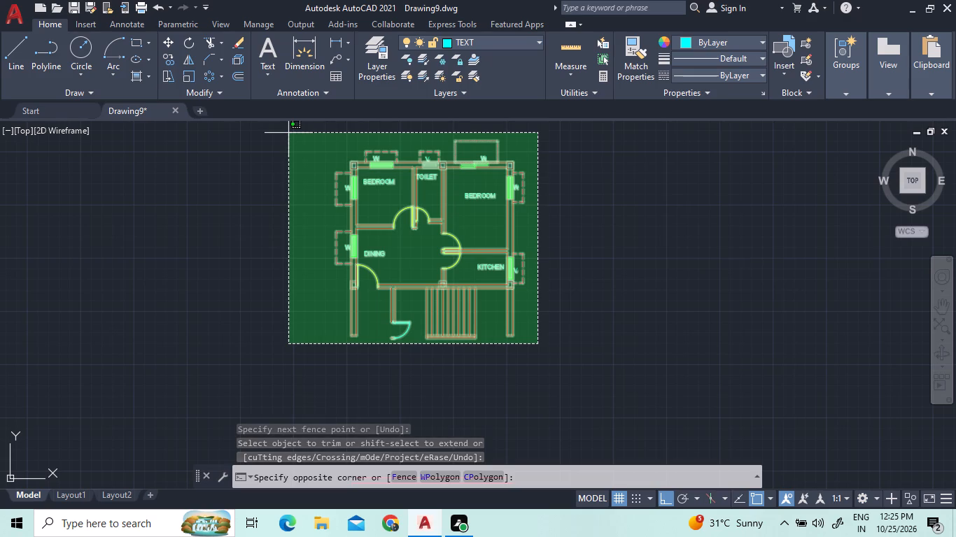
left_click(288, 132)
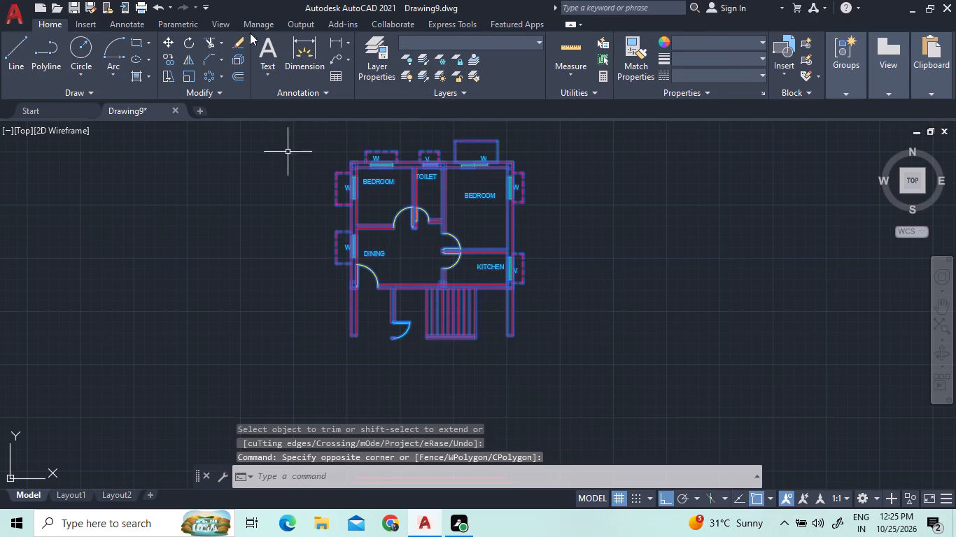
left_click(196, 66)
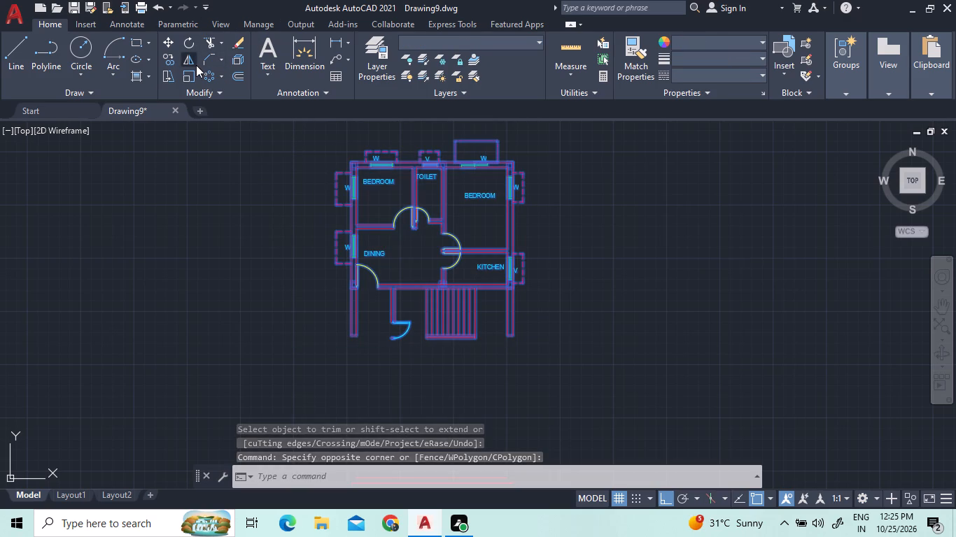
scroll(397, 399, "up", 1)
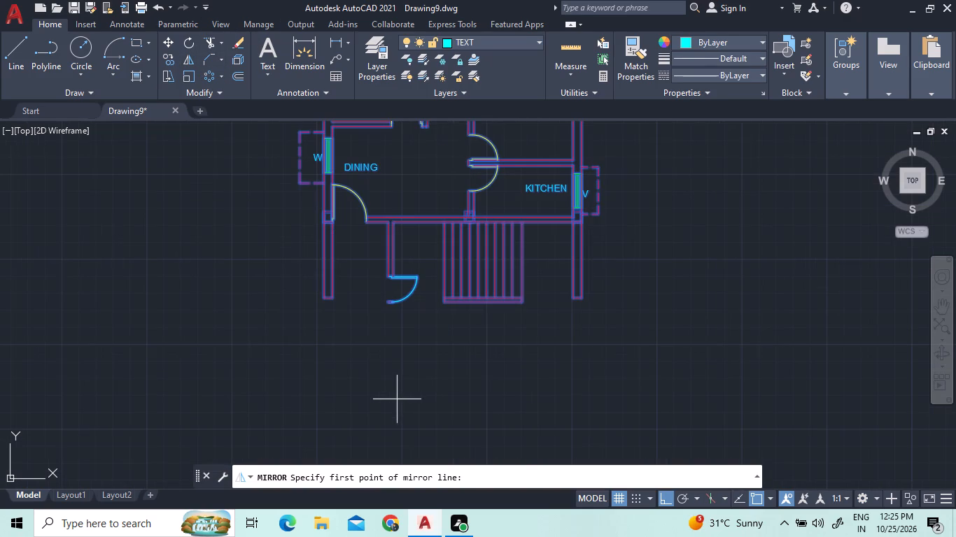
scroll(339, 298, "up", 2)
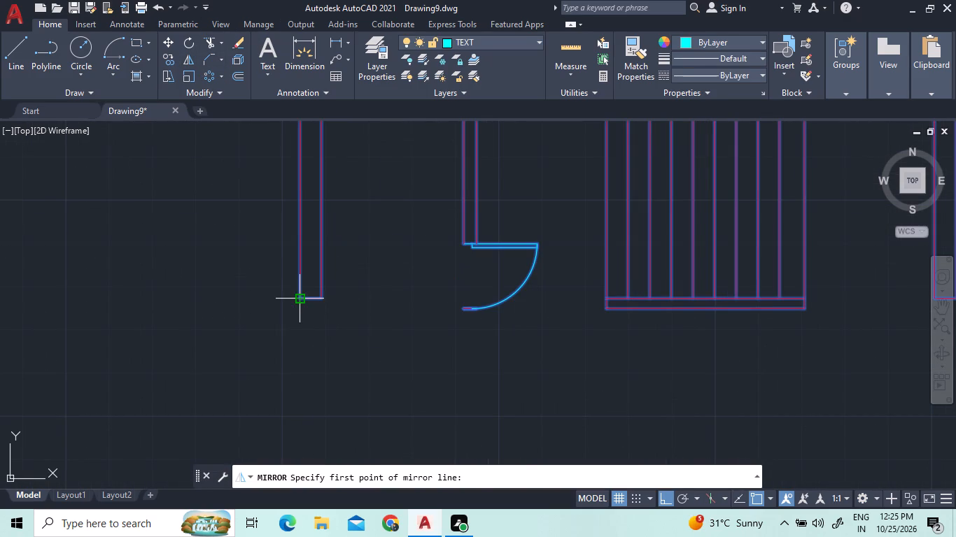
left_click(302, 298)
scroll(533, 368, "down", 1)
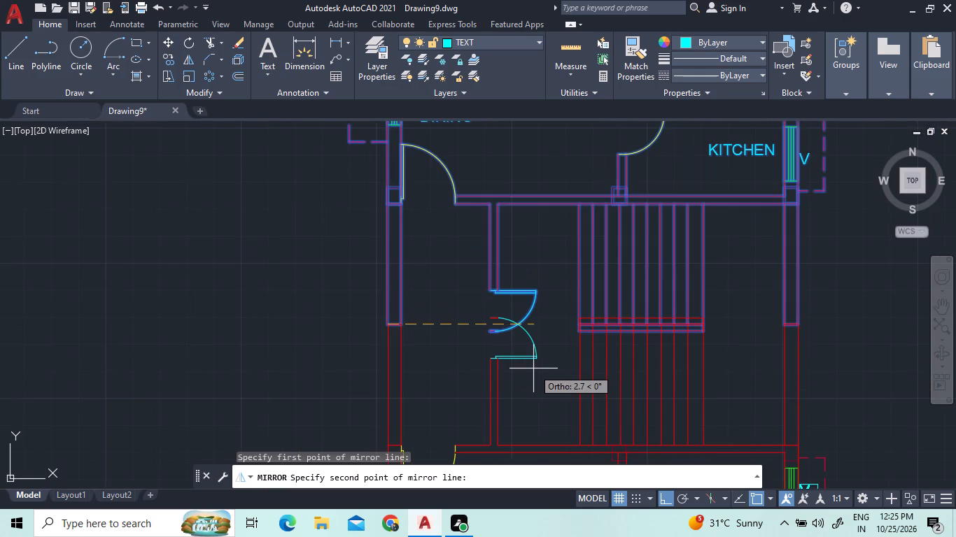
scroll(533, 368, "down", 2)
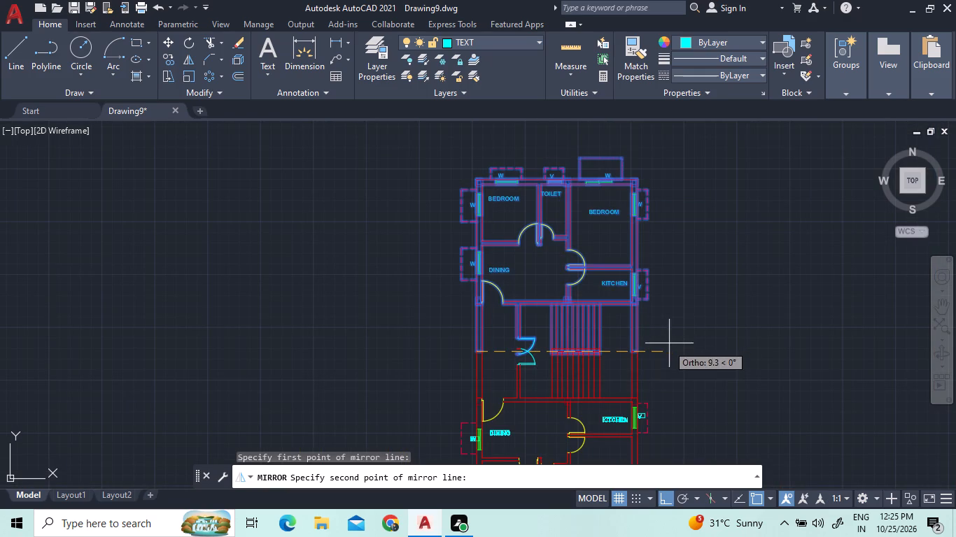
scroll(638, 348, "up", 3)
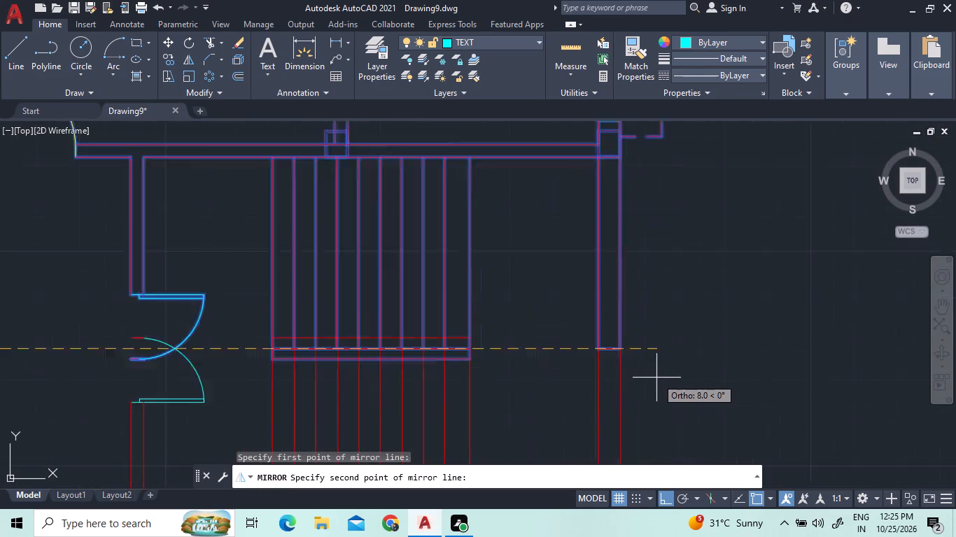
scroll(656, 378, "up", 1)
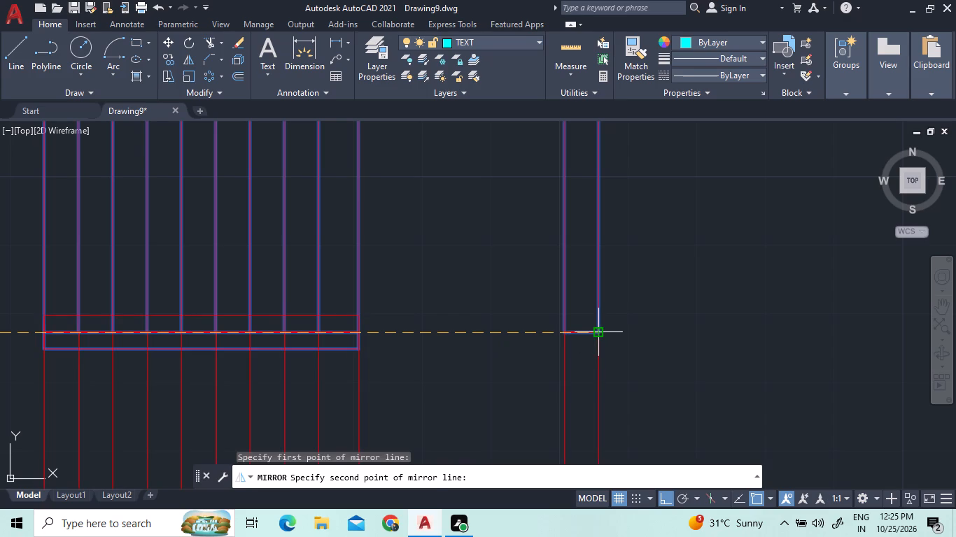
left_click(596, 331)
scroll(606, 347, "down", 1)
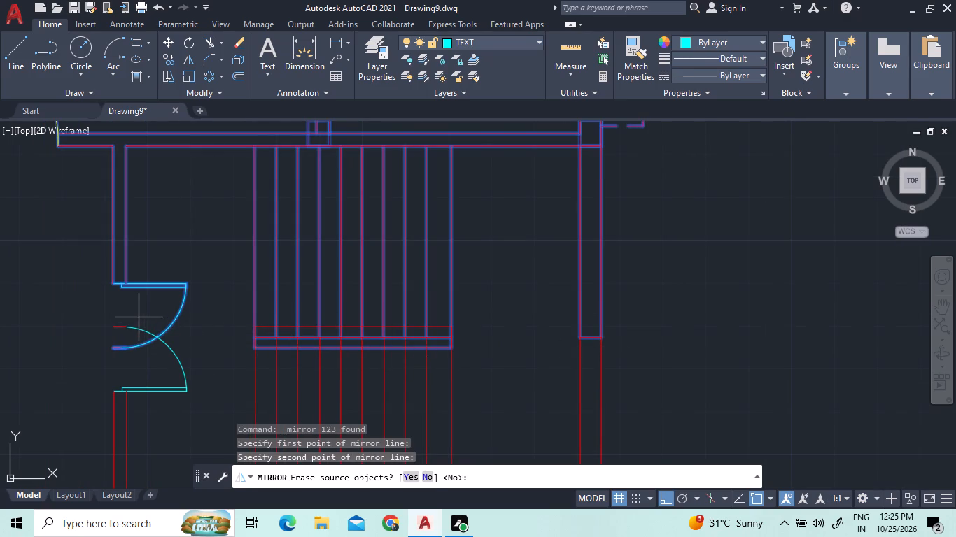
left_click(428, 482)
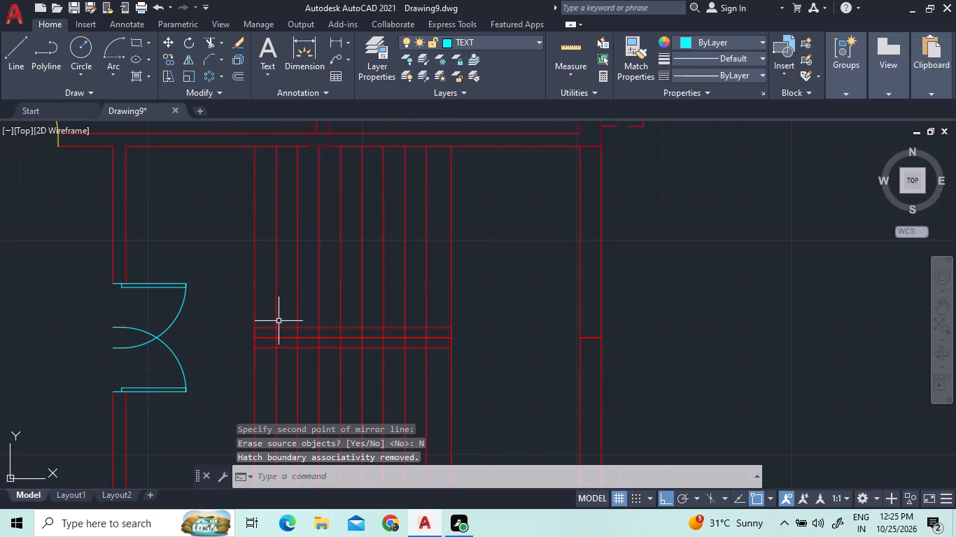
Move the mirrored lower half, including its stair, wall and door pieces, straight down until the ends of the two under-stair door swings meet.
left_click(648, 366)
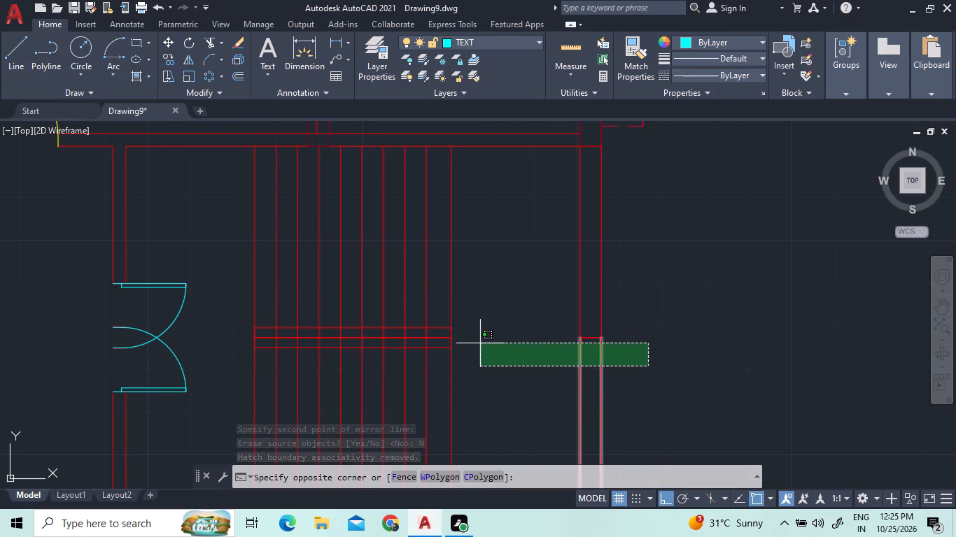
left_click(480, 343)
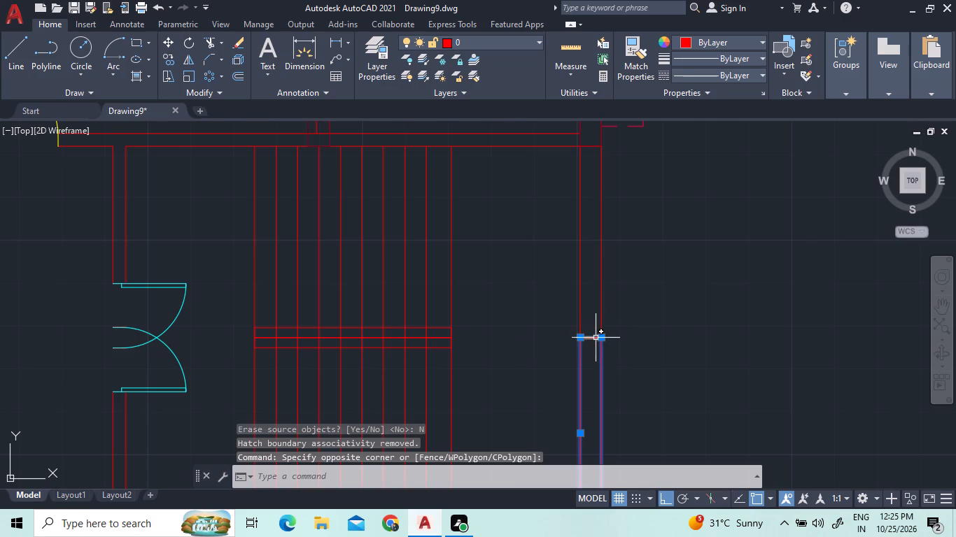
left_click(596, 338)
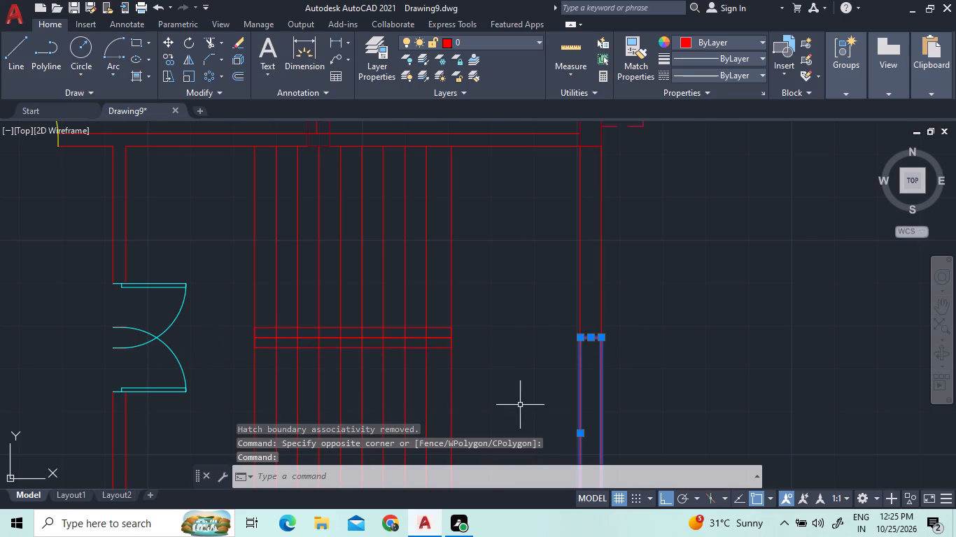
left_click(507, 403)
left_click(246, 373)
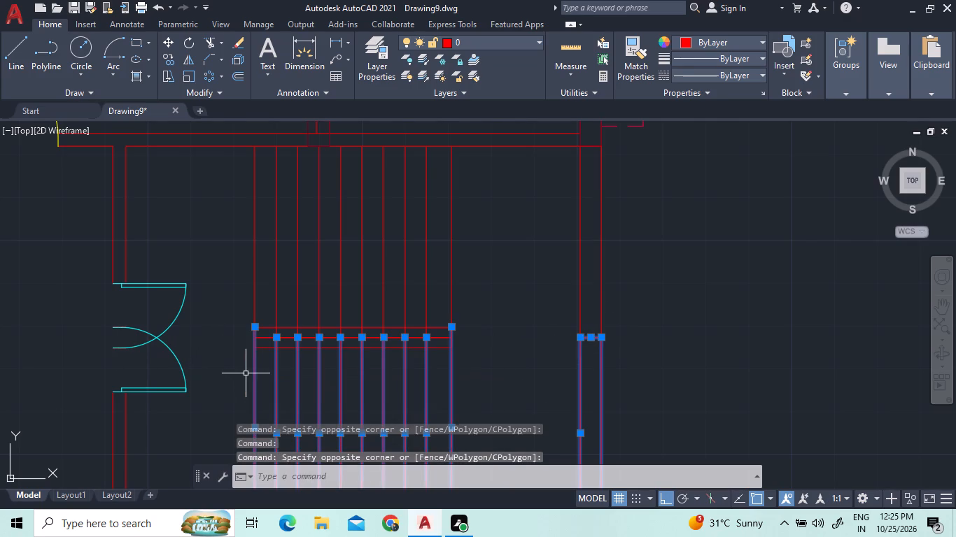
left_click(270, 348)
scroll(269, 346, "up", 2)
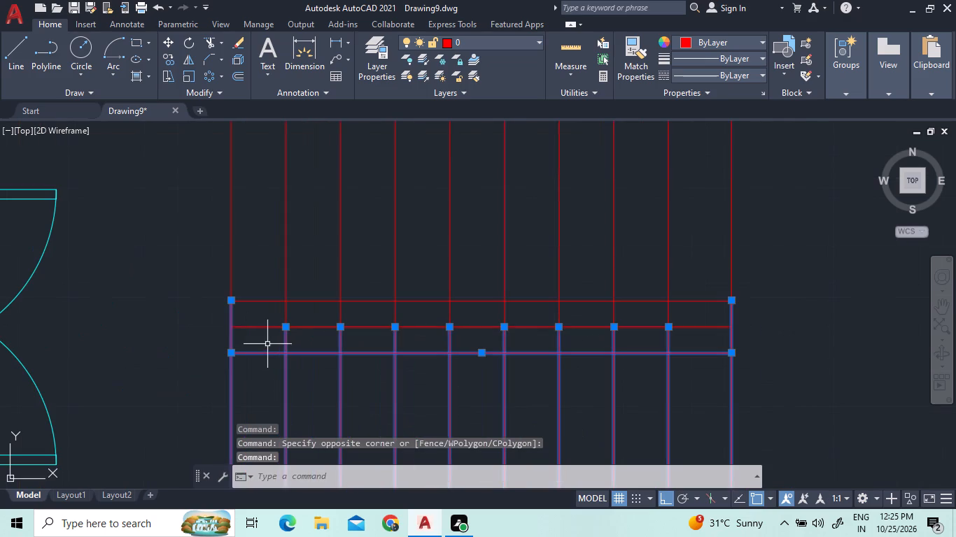
left_click(258, 327)
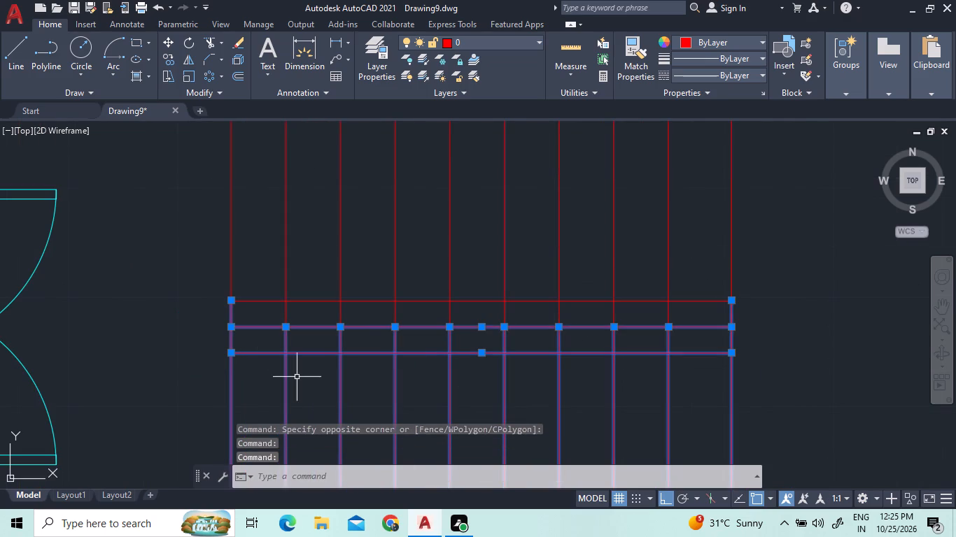
scroll(389, 384, "down", 2)
left_click(216, 355)
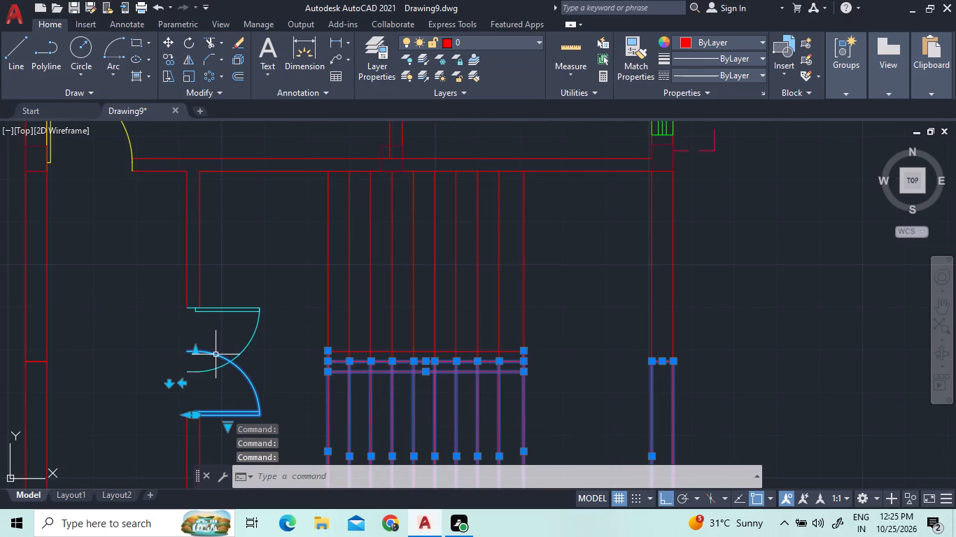
scroll(50, 377, "up", 2)
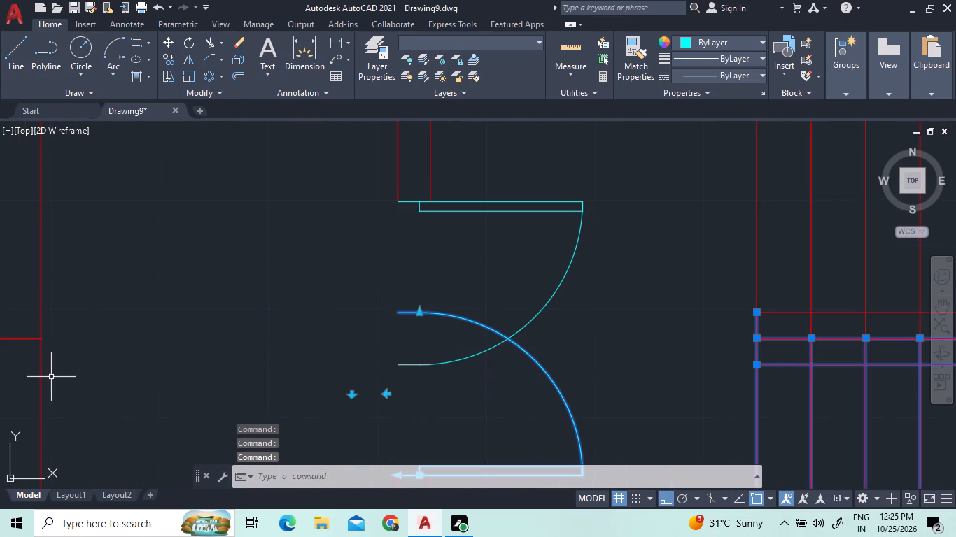
left_click(33, 338)
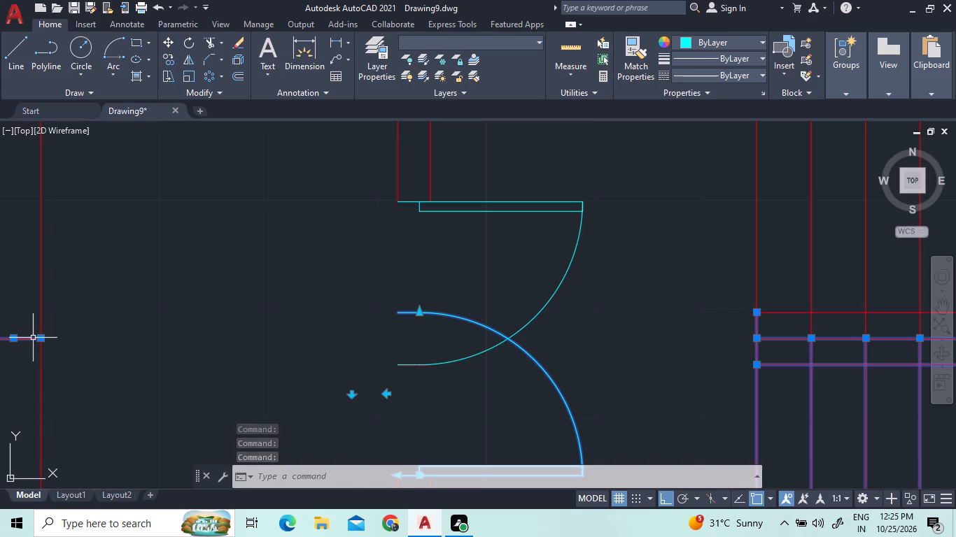
scroll(157, 321, "down", 2)
scroll(238, 410, "up", 3)
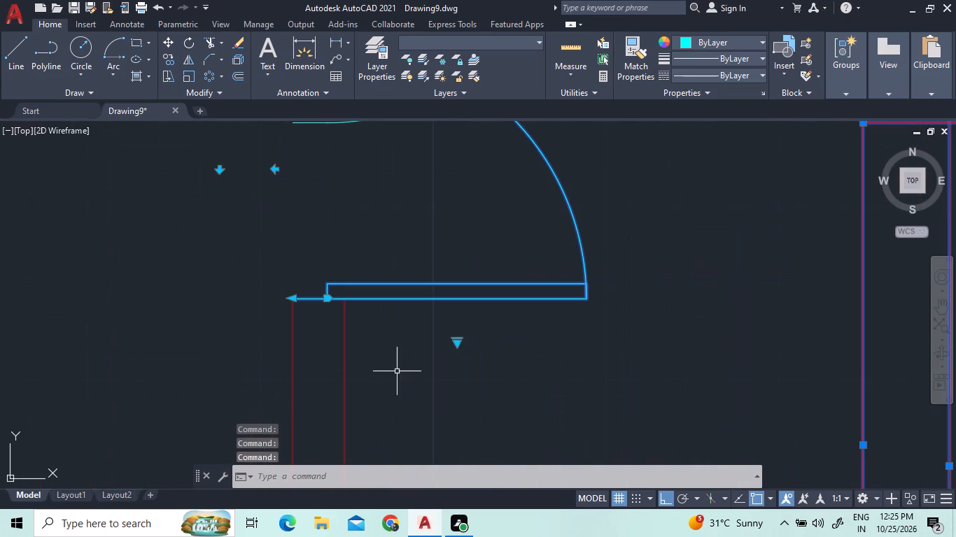
left_click(390, 371)
left_click(240, 343)
scroll(321, 299, "down", 4)
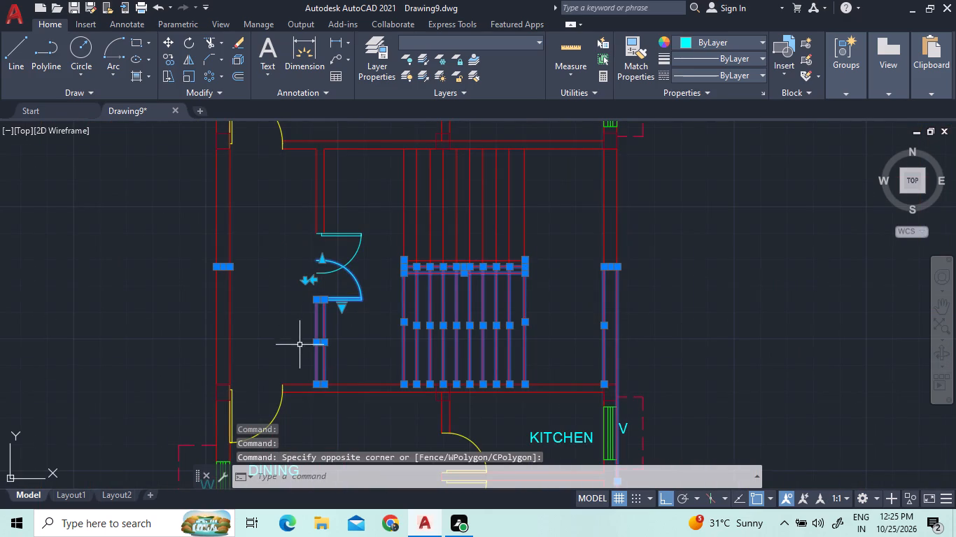
left_click(268, 371)
left_click(178, 324)
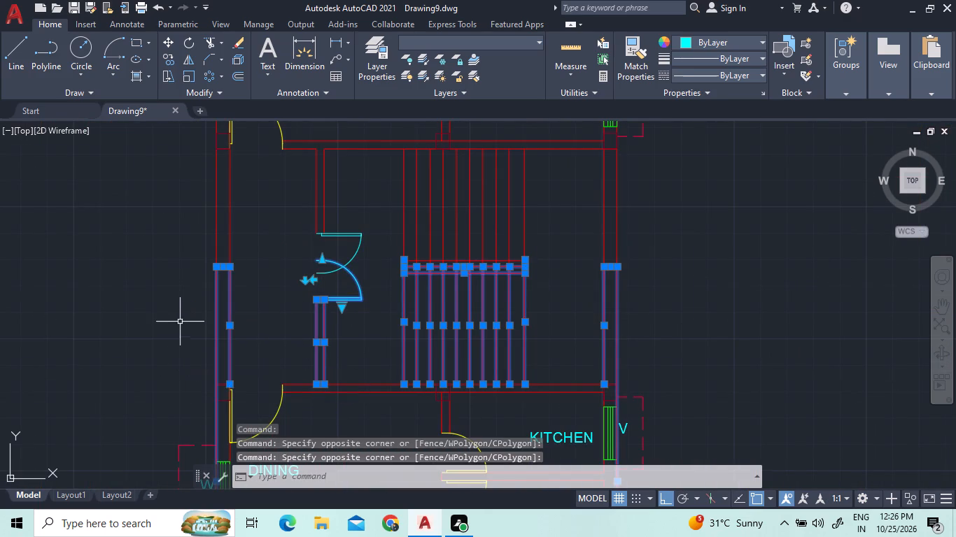
scroll(195, 315, "down", 3)
left_click(337, 429)
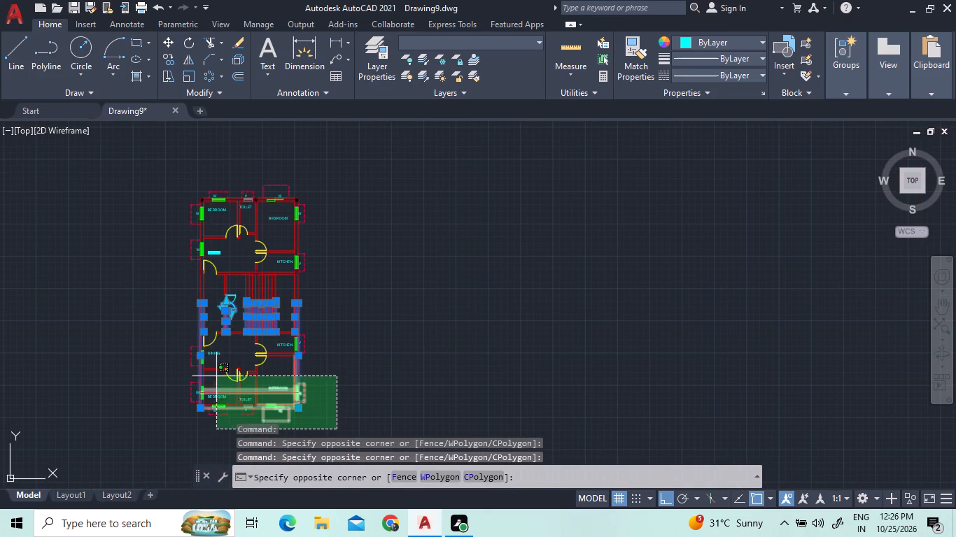
left_click(174, 328)
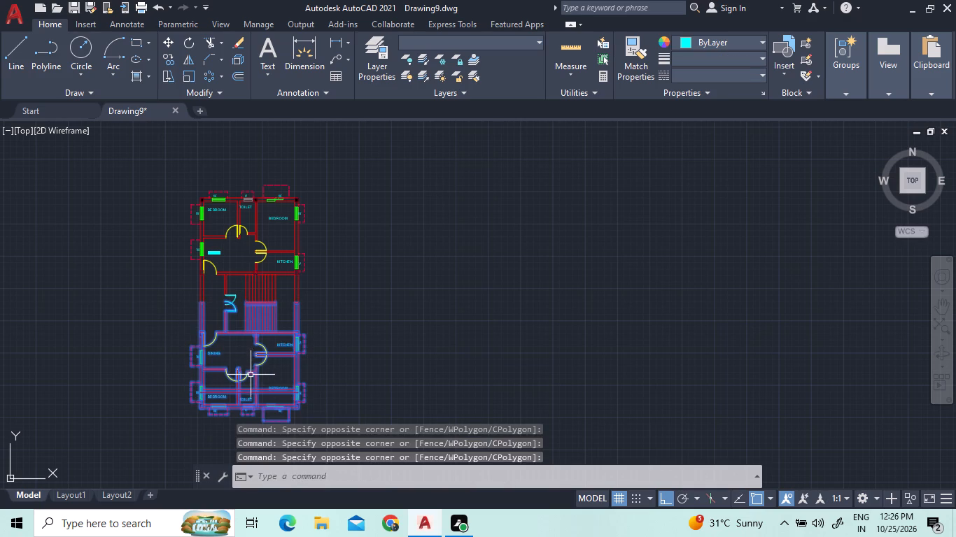
scroll(229, 287, "up", 2)
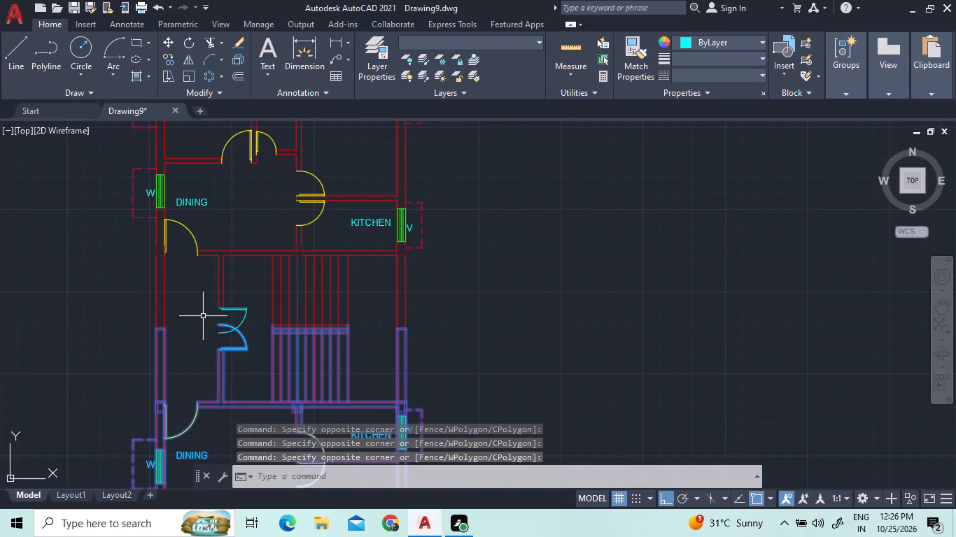
right_click(203, 316)
left_click(223, 284)
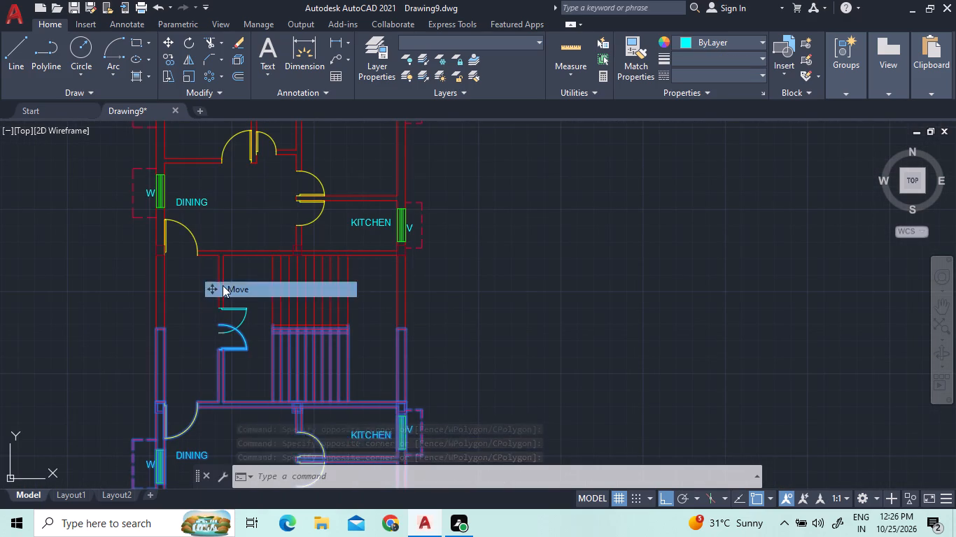
scroll(218, 322, "up", 3)
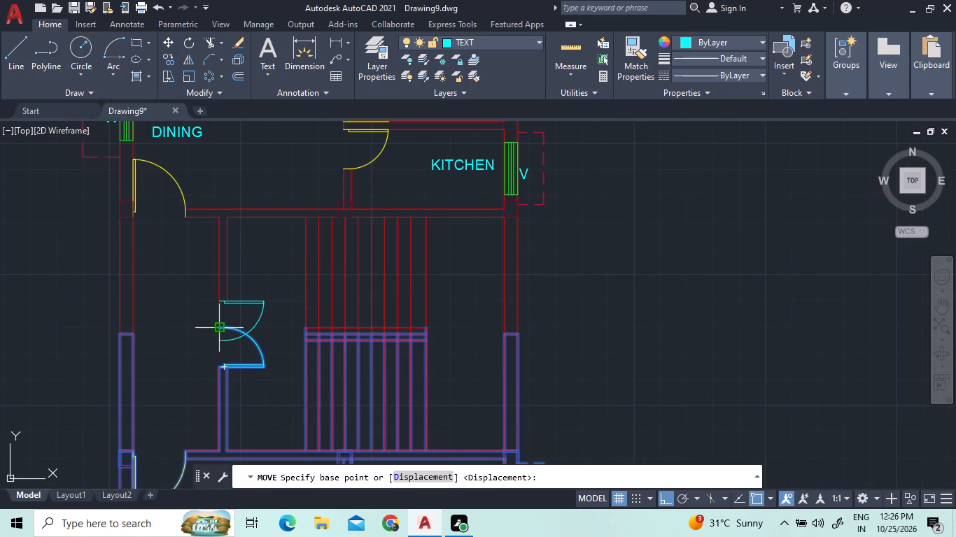
left_click(220, 325)
scroll(220, 338, "up", 3)
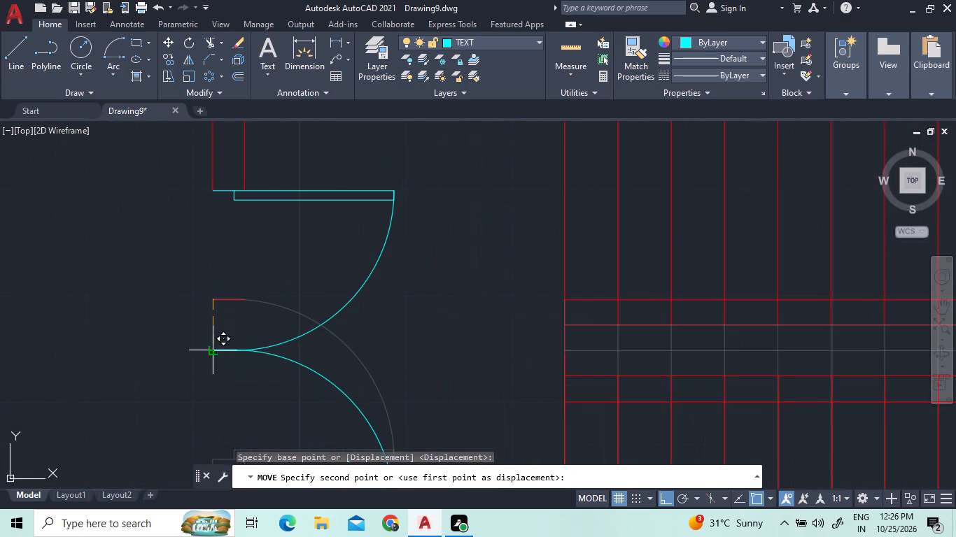
left_click(213, 349)
scroll(246, 306, "down", 2)
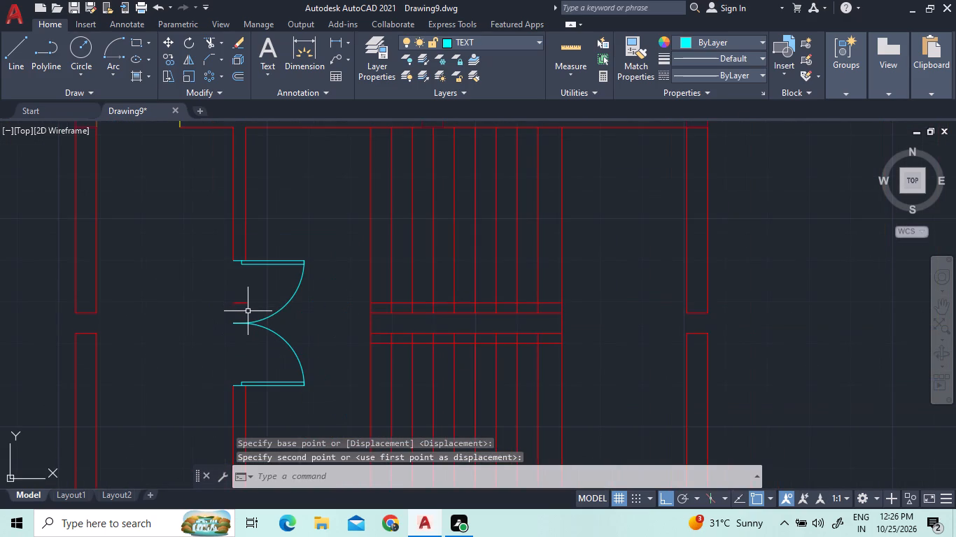
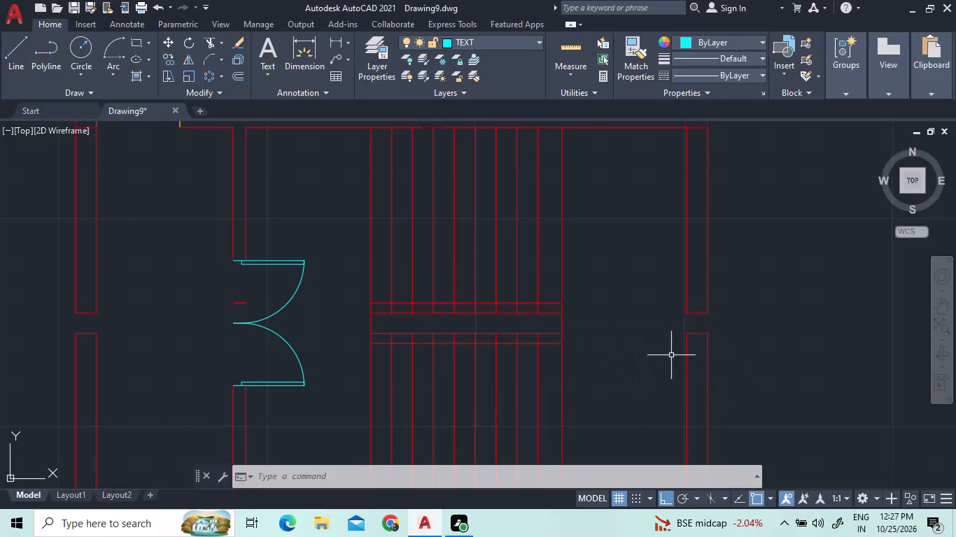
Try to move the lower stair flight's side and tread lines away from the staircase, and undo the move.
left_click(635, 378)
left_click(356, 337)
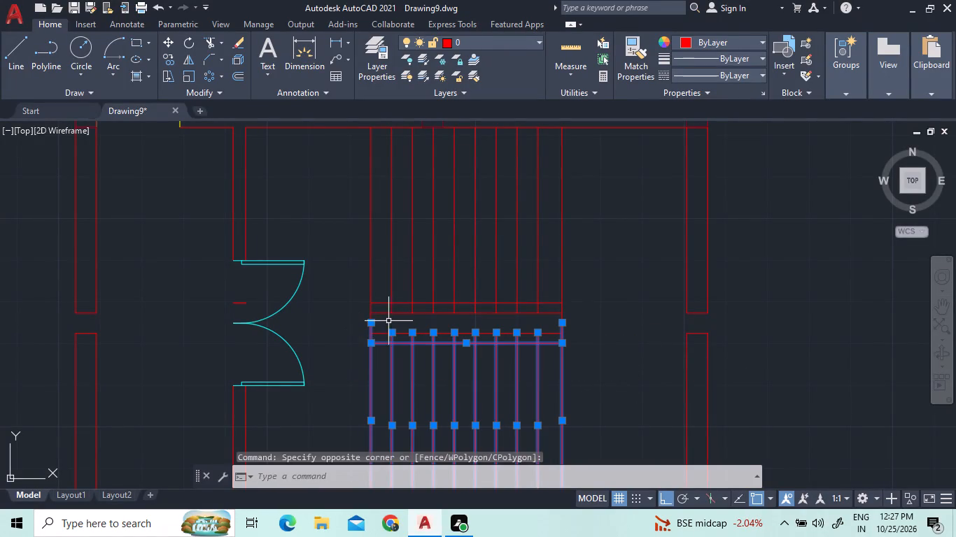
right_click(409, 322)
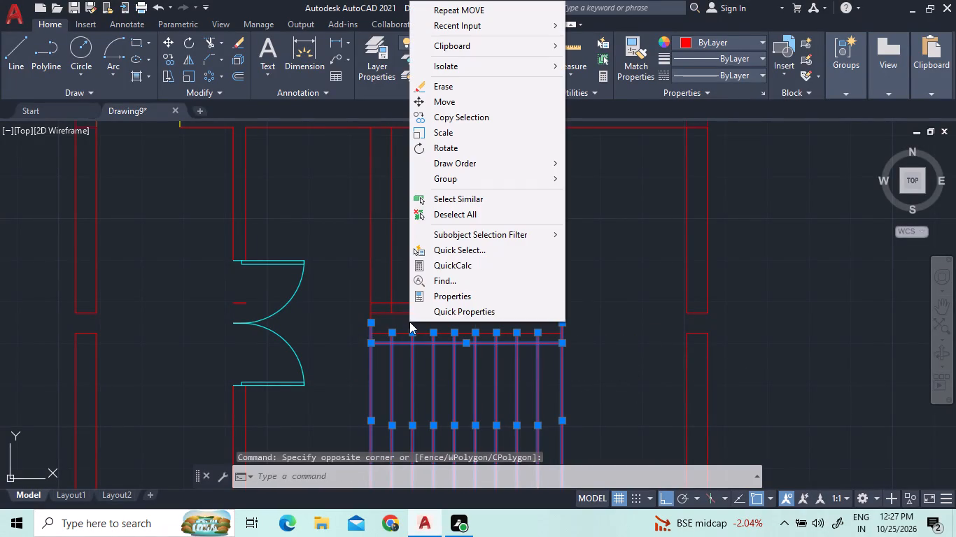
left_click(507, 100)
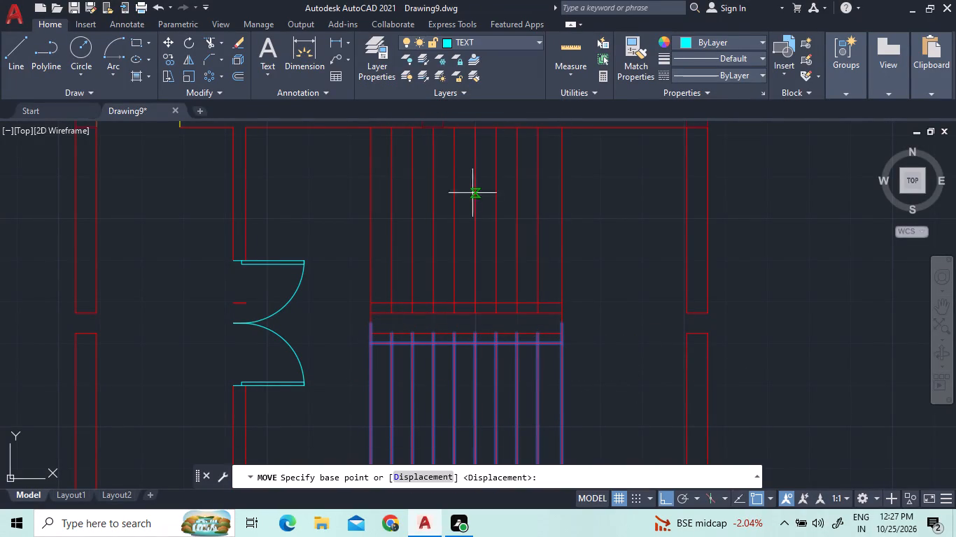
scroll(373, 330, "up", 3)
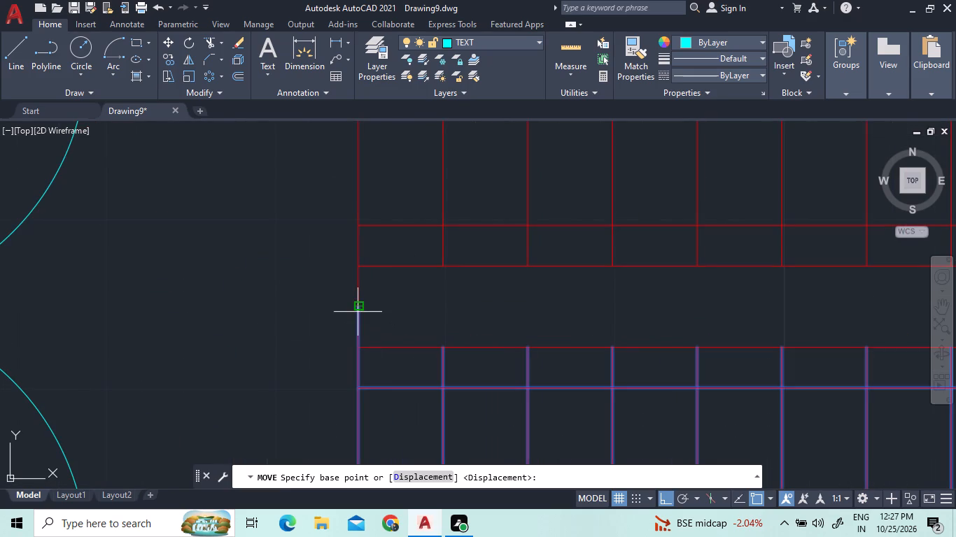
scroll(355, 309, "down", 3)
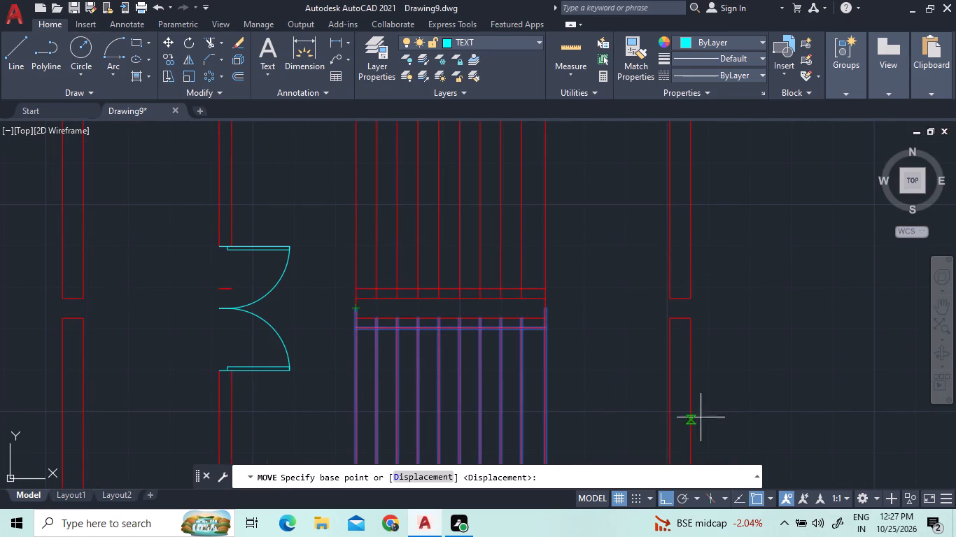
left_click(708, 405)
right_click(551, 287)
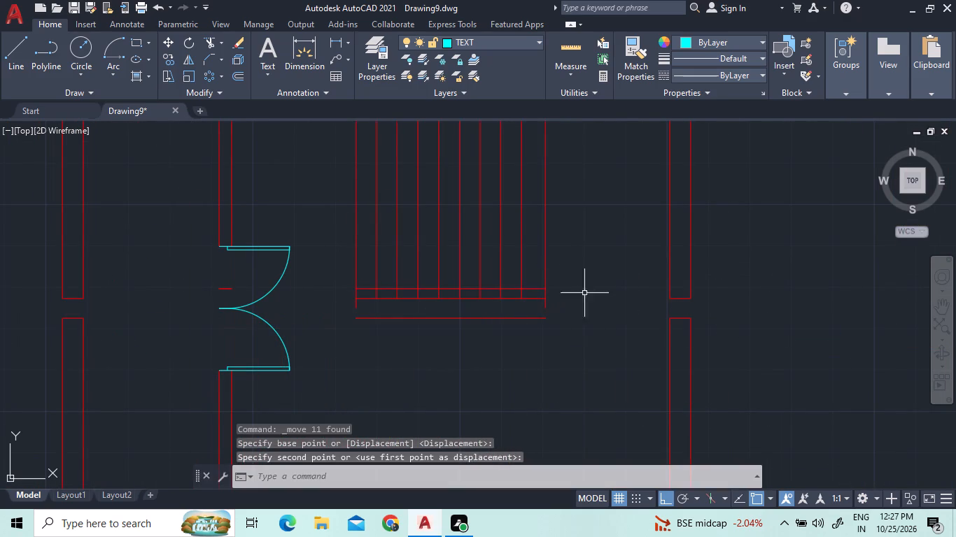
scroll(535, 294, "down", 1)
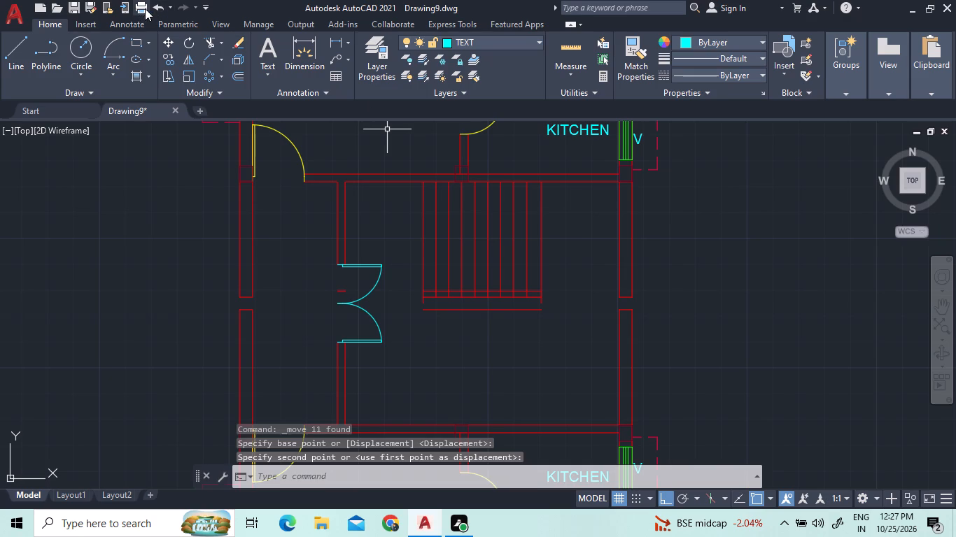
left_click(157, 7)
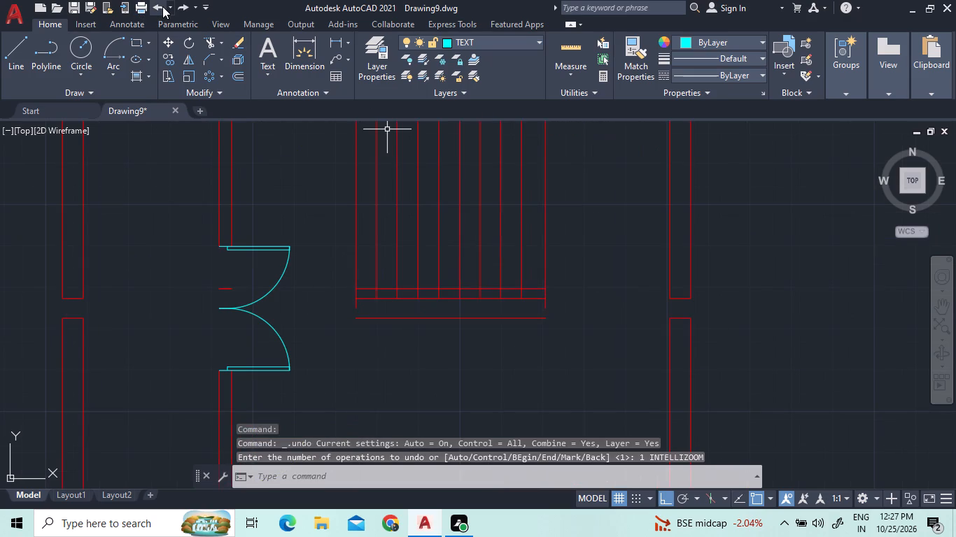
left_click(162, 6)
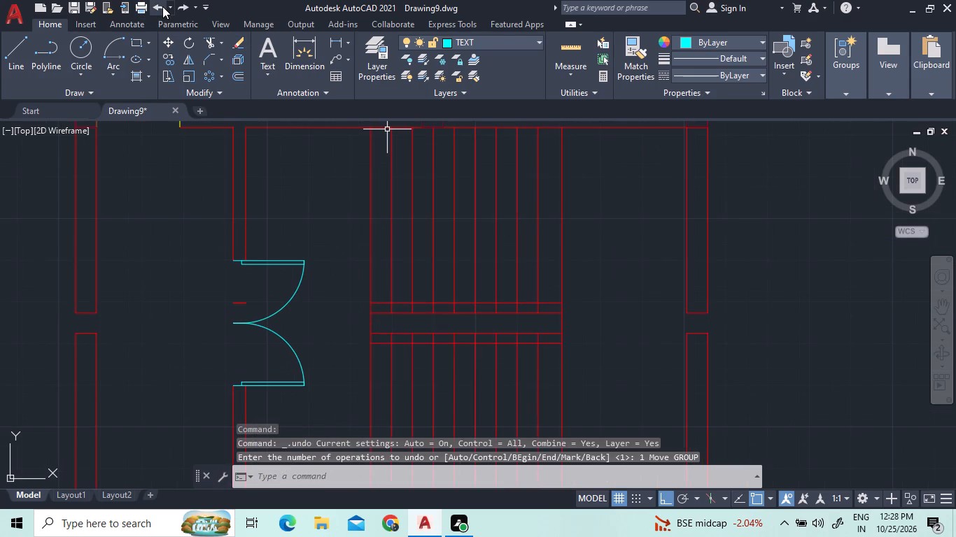
Erase the overlapping short wall-line stubs left in the door opening between the two under-stair door swings.
left_click(240, 303)
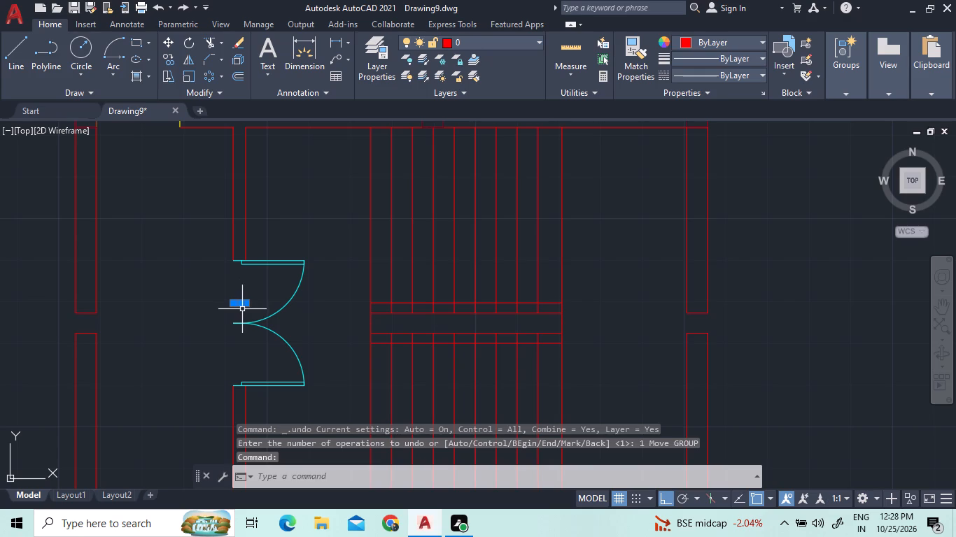
key("Delete")
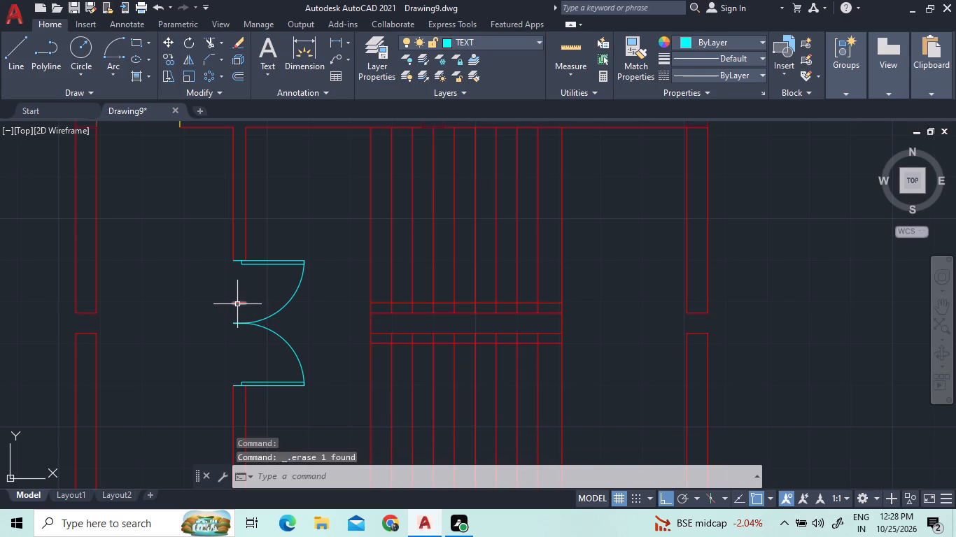
left_click(237, 305)
right_click(167, 282)
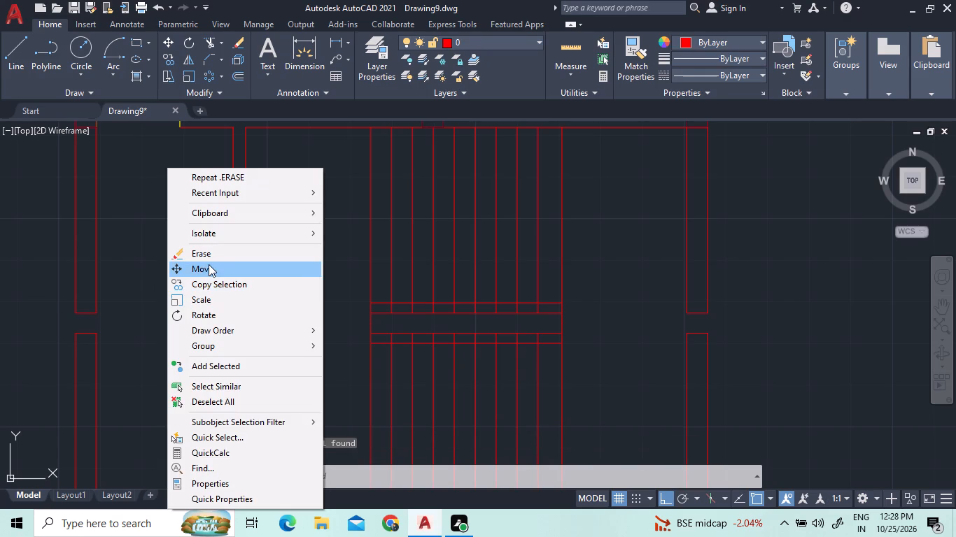
left_click(211, 258)
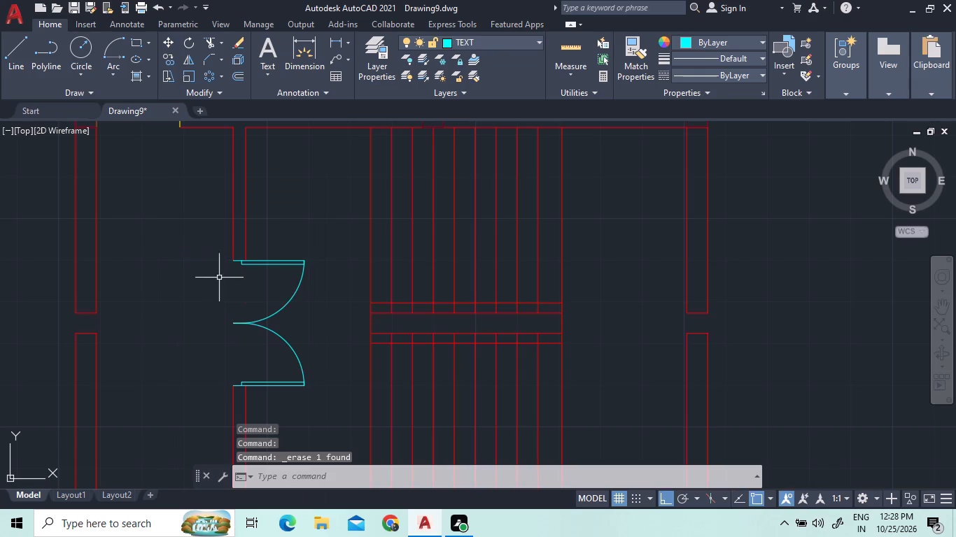
left_click(244, 302)
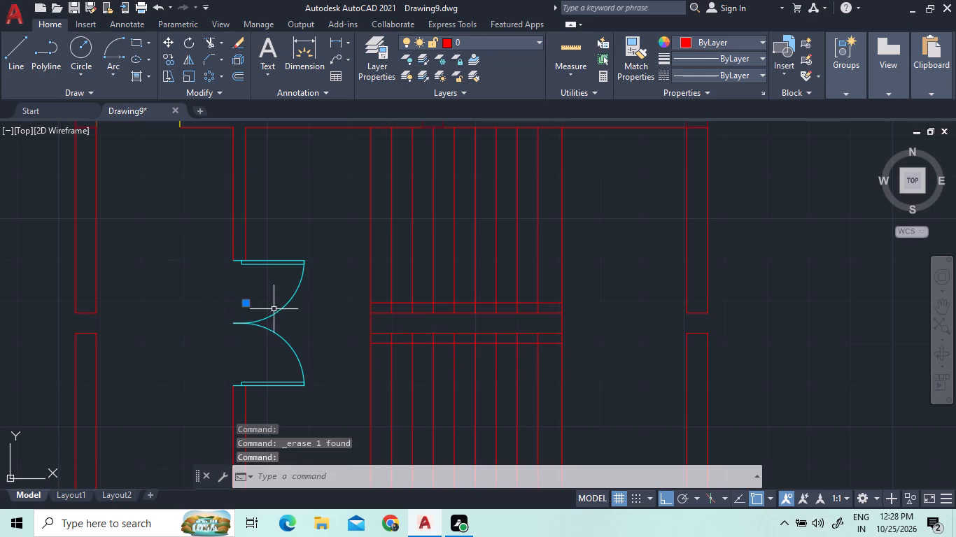
right_click(273, 309)
left_click(314, 247)
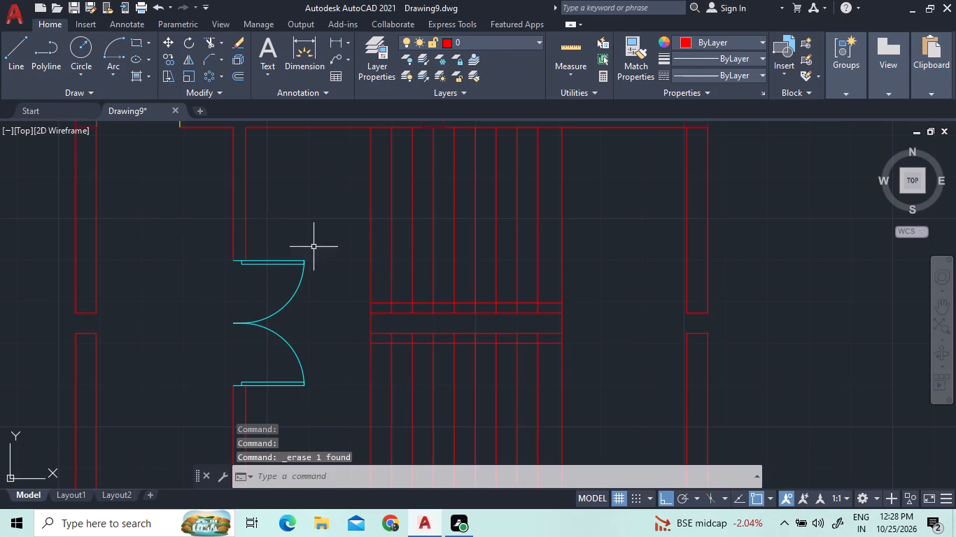
Erase the leftover wall-line fragments in the narrow gap where the two under-stair door swings meet.
scroll(254, 324, "up", 4)
scroll(169, 317, "up", 3)
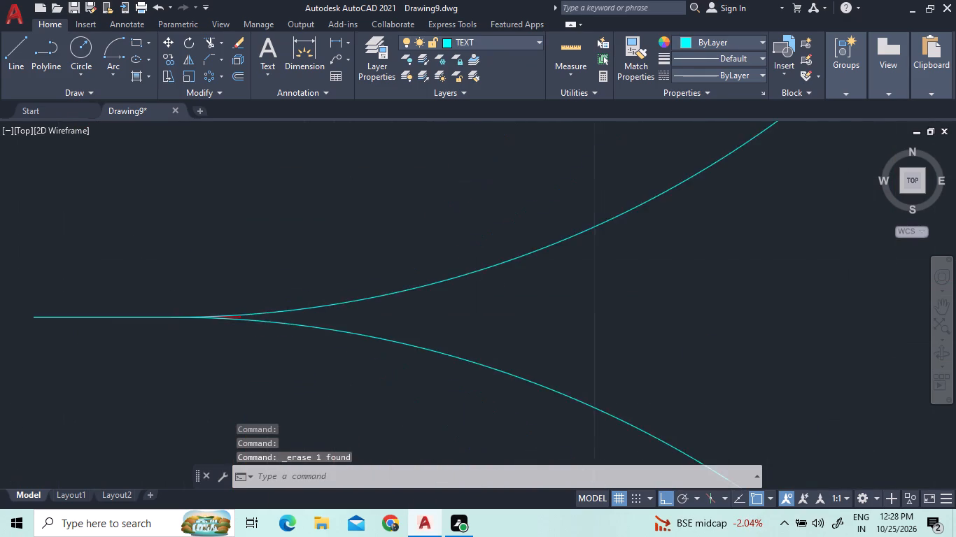
scroll(307, 317, "up", 3)
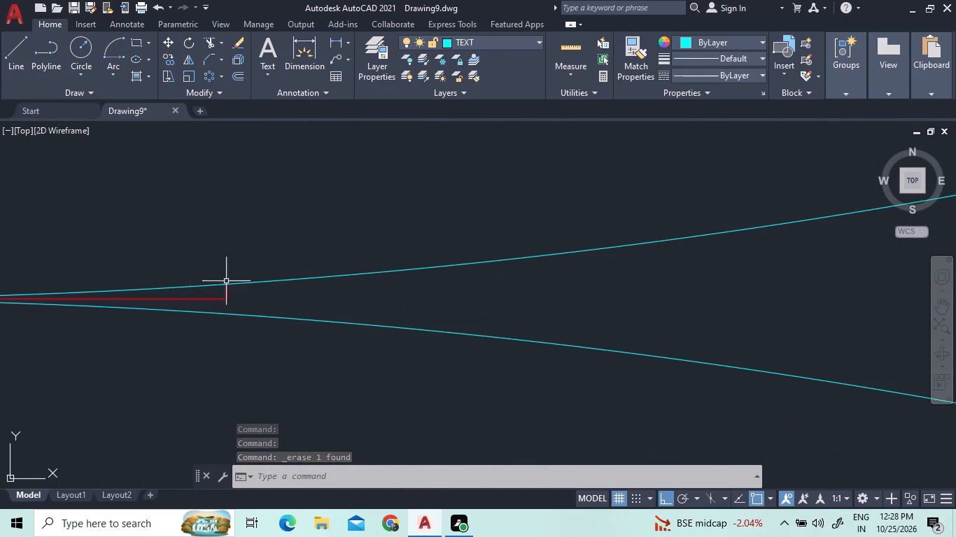
scroll(240, 296, "up", 3)
left_click(234, 313)
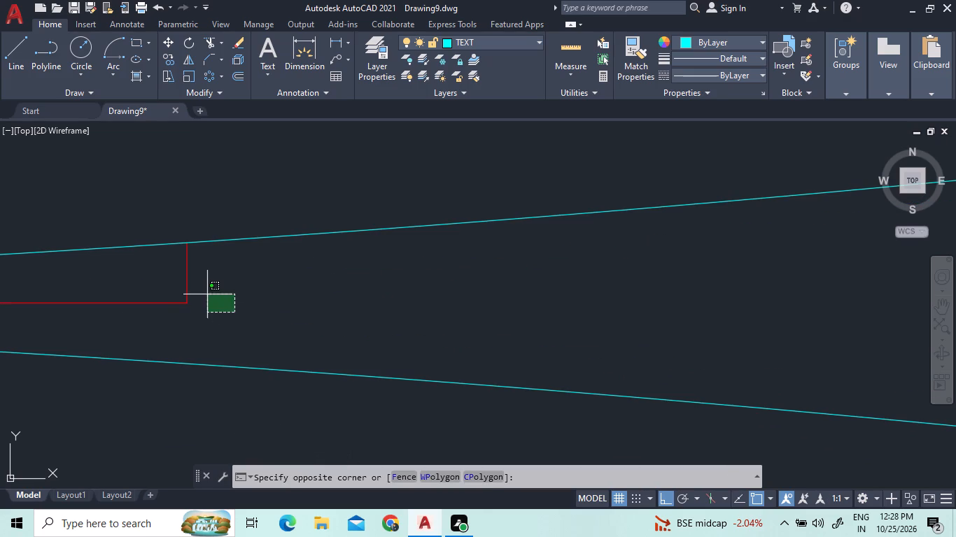
left_click(149, 294)
right_click(221, 286)
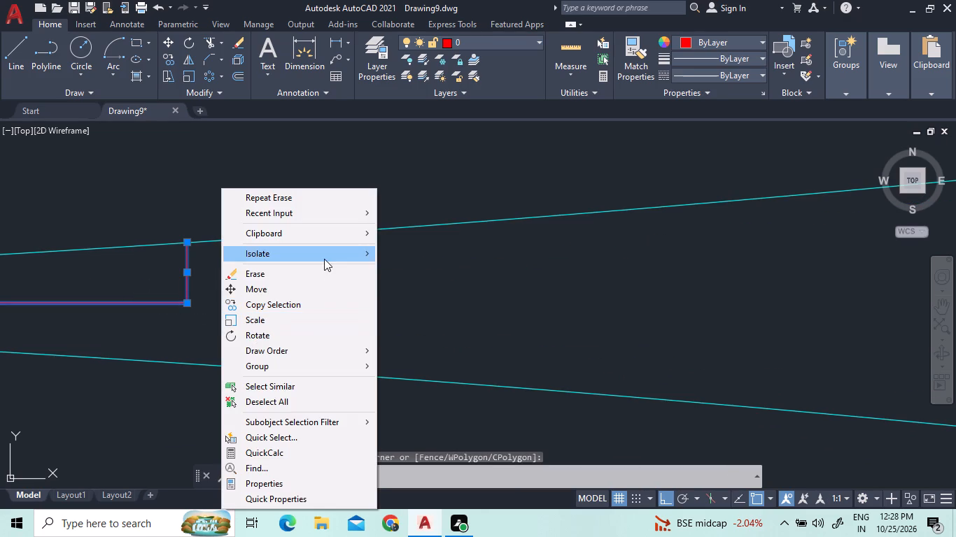
left_click(319, 273)
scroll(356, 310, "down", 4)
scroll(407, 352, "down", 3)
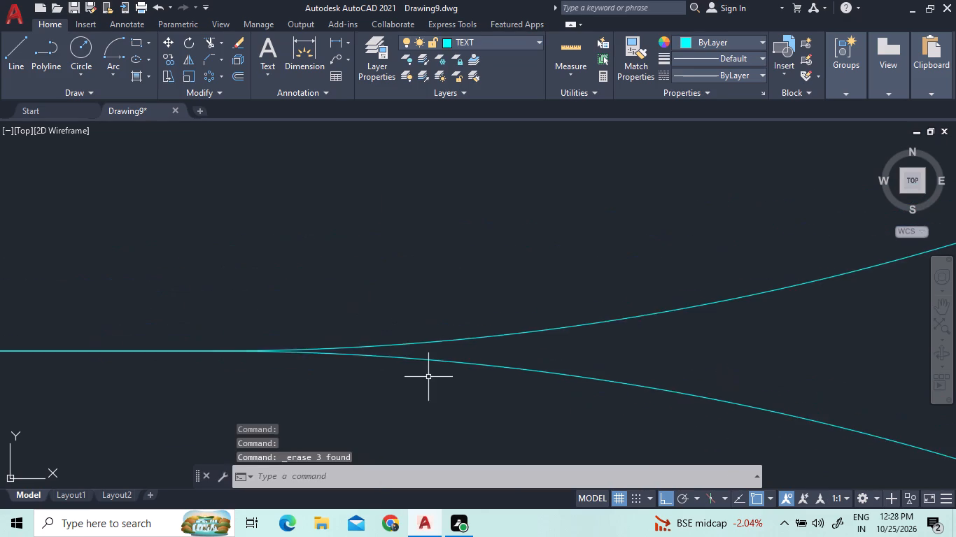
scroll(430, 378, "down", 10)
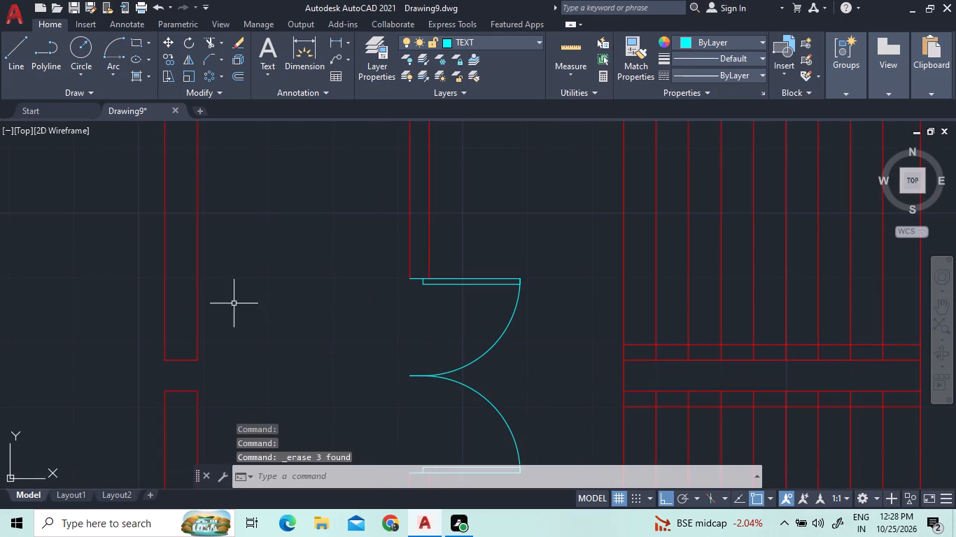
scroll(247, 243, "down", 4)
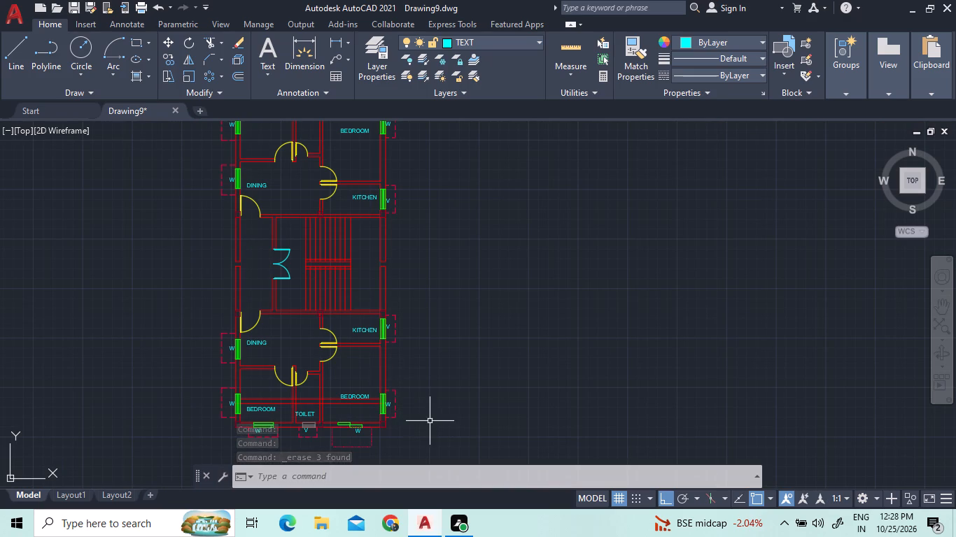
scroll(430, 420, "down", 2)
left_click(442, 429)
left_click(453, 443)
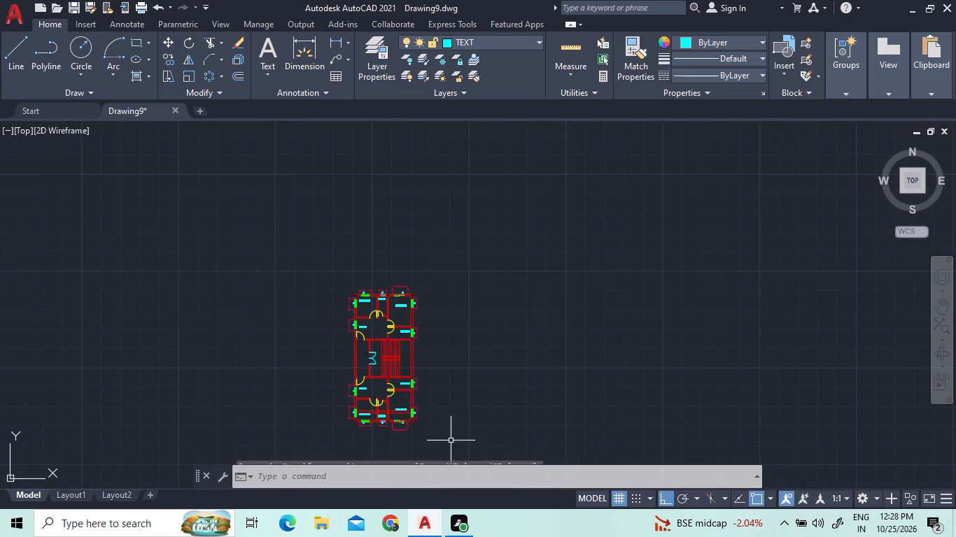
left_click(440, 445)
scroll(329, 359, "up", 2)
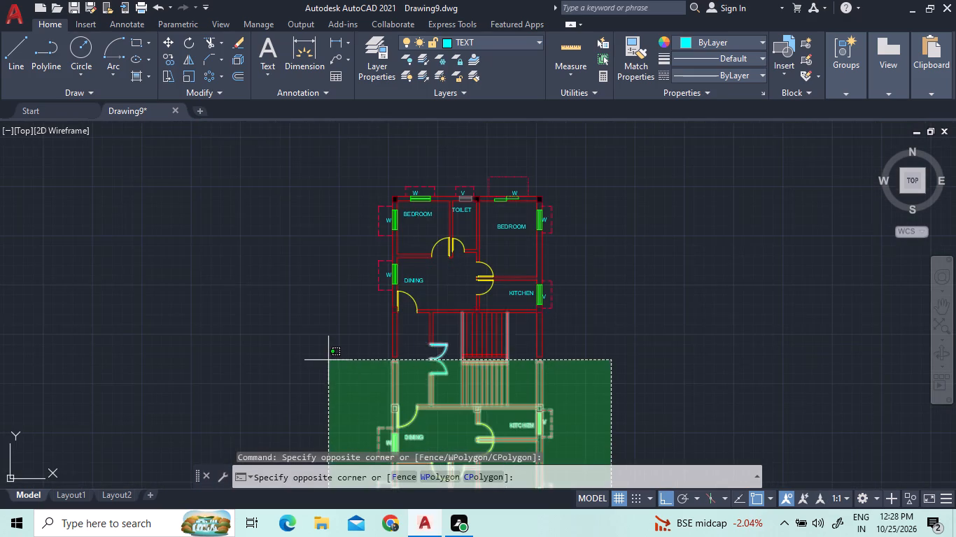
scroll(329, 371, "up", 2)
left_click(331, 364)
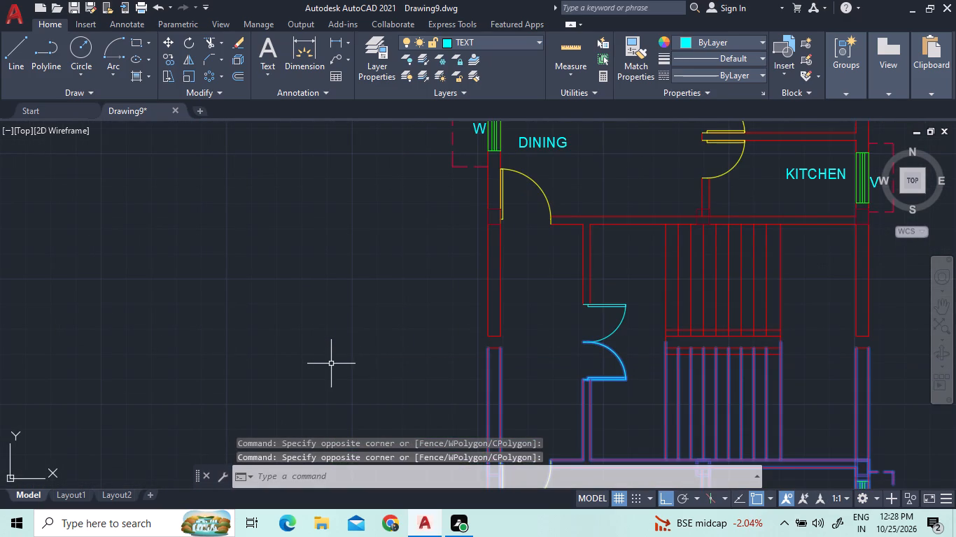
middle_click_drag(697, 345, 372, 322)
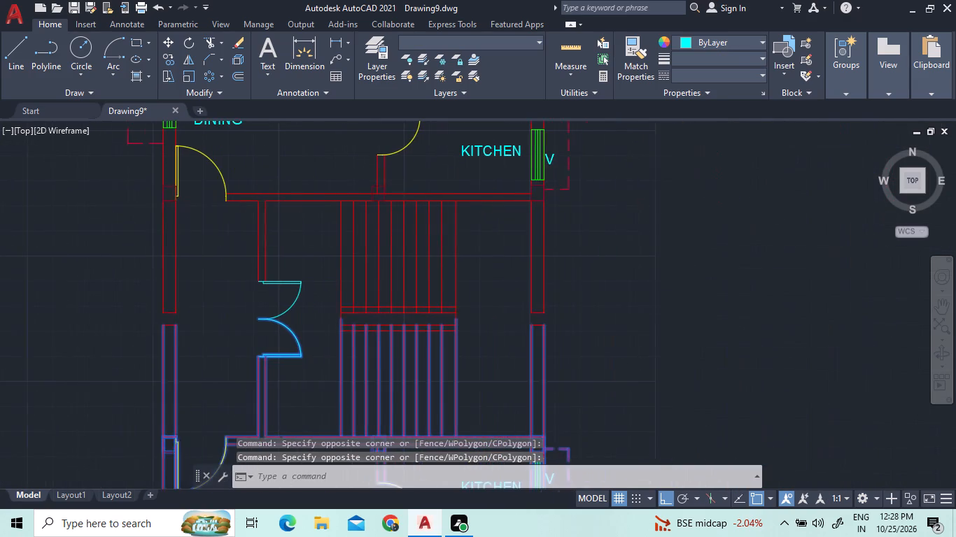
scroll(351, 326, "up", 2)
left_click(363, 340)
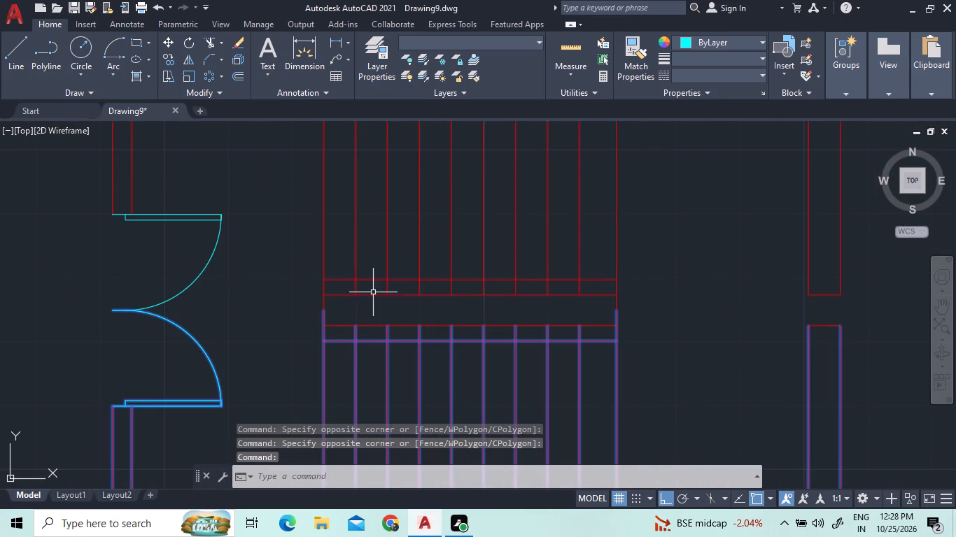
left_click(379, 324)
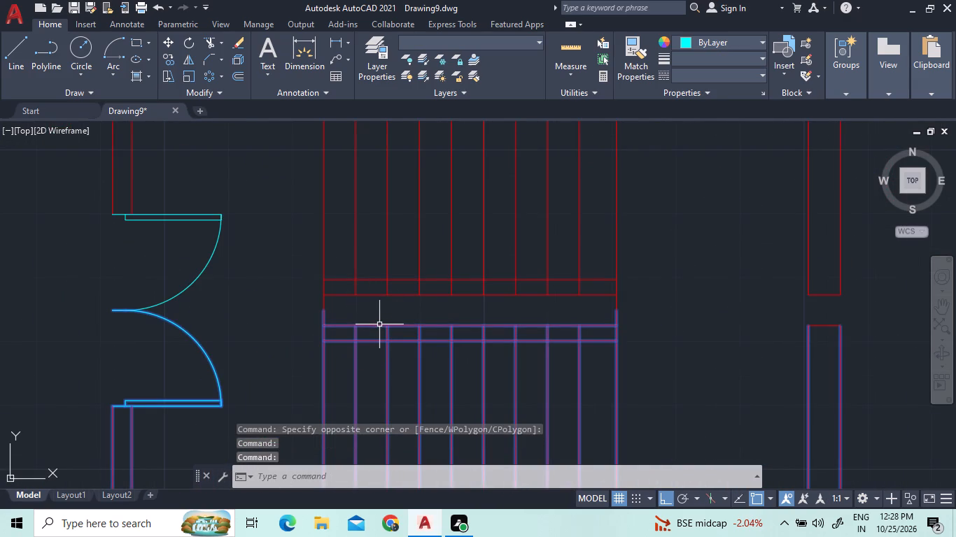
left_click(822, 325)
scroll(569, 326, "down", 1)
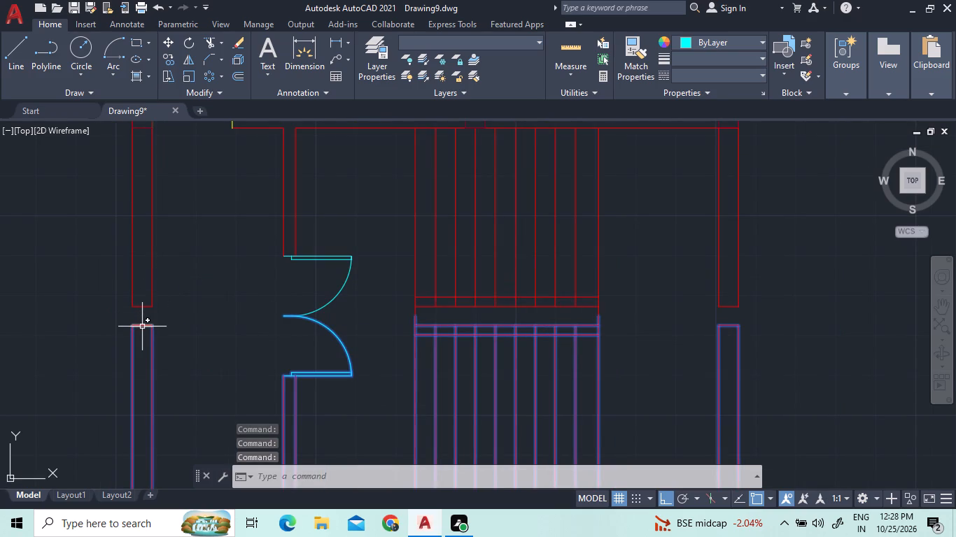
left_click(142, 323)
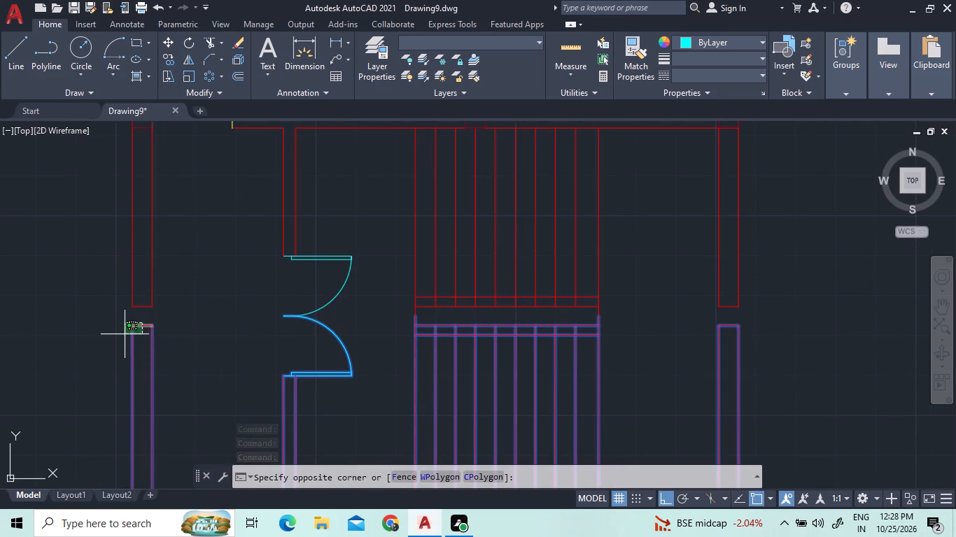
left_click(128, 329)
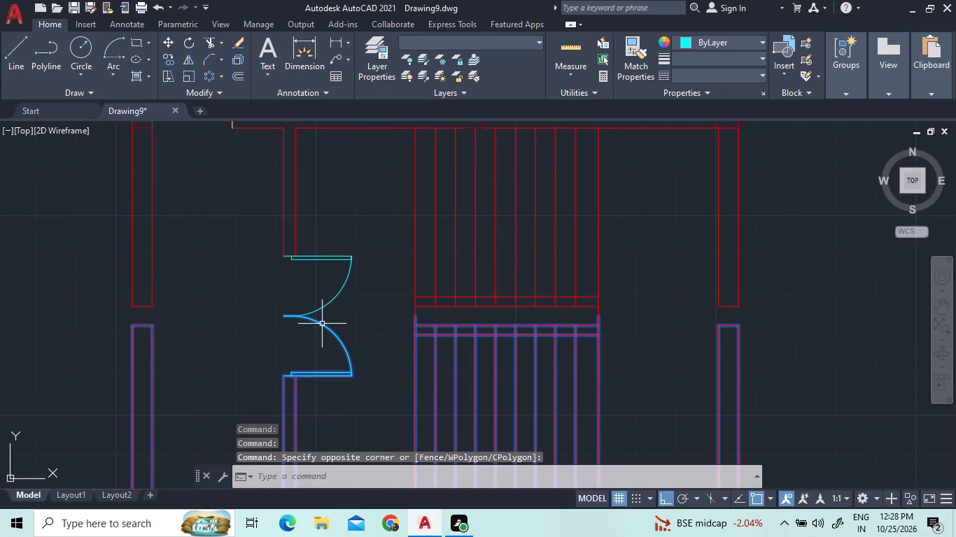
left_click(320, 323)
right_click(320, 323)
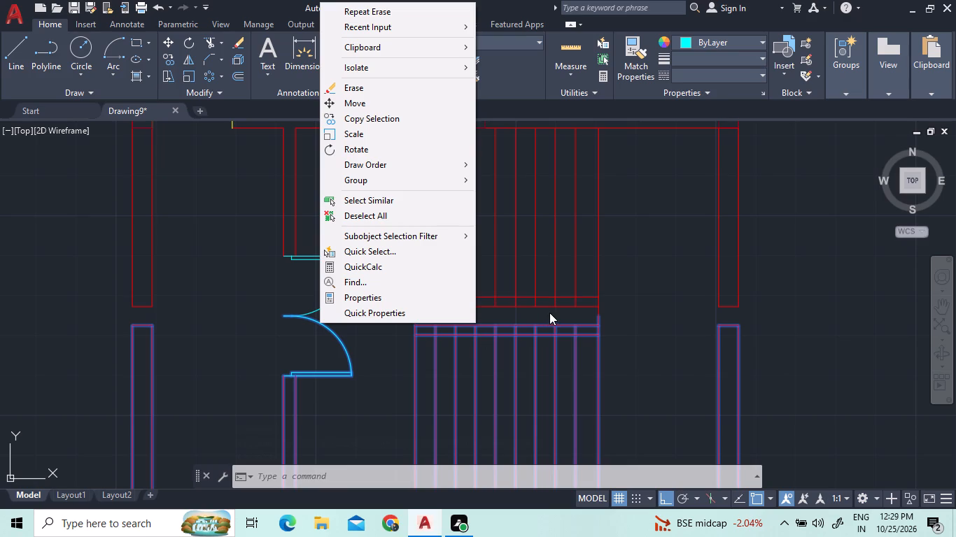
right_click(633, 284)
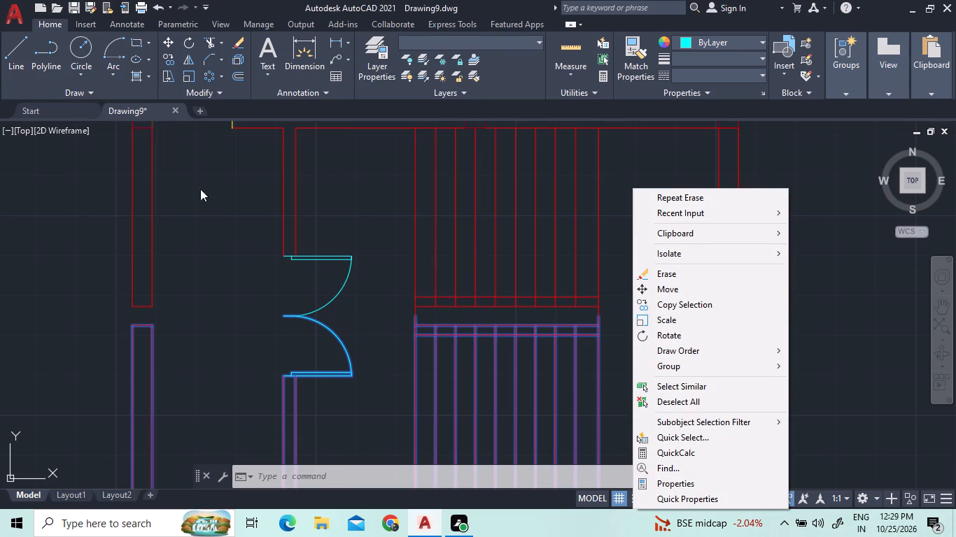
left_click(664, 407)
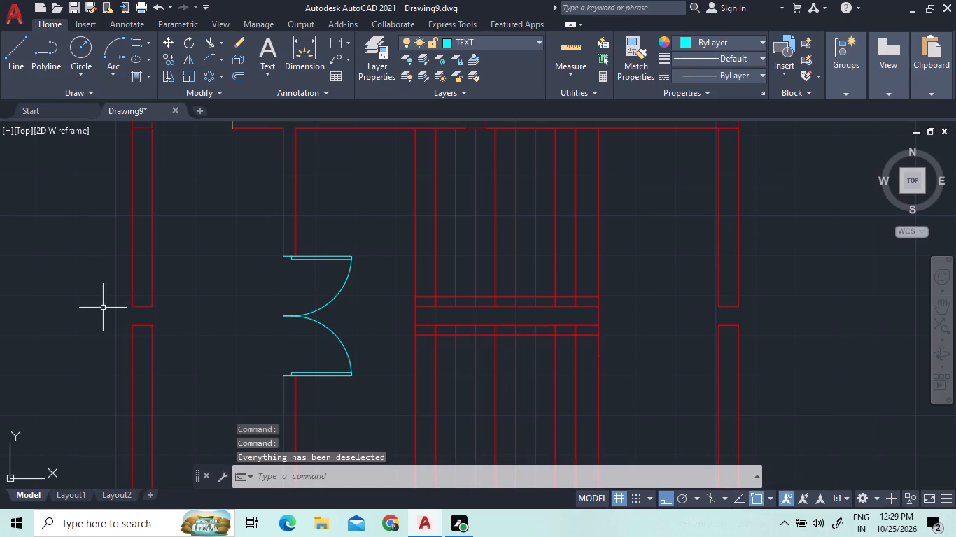
Erase the two short lines capping the wall ends at the gap in the left outer wall.
left_click(142, 325)
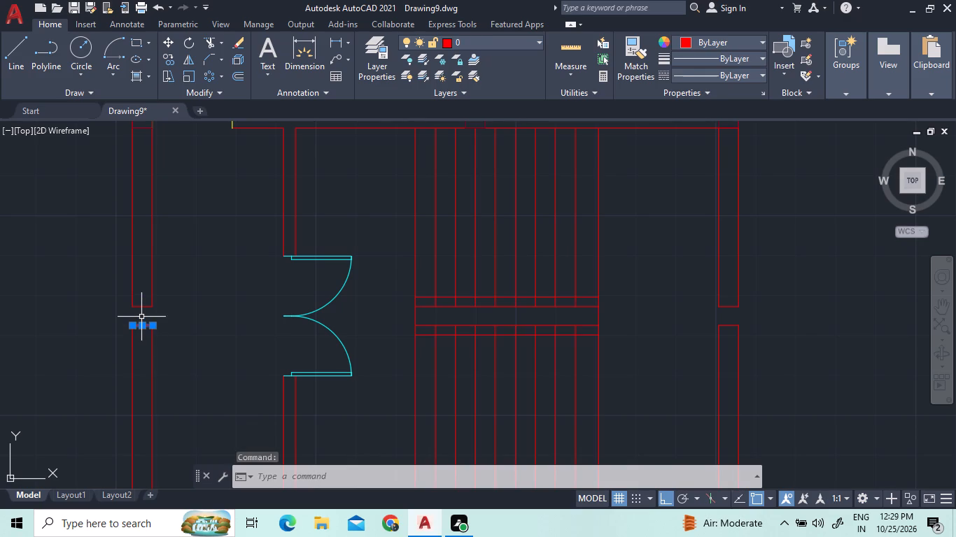
left_click(142, 303)
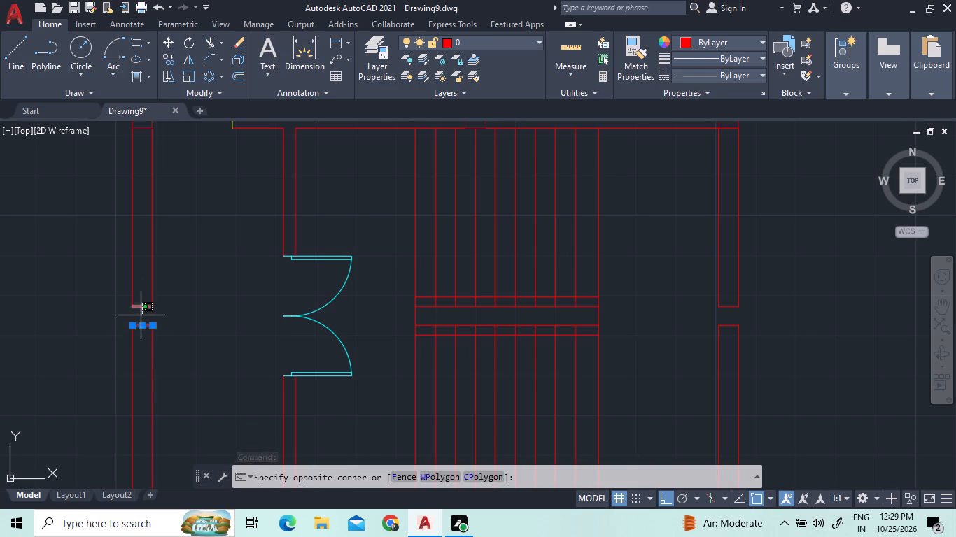
left_click(141, 315)
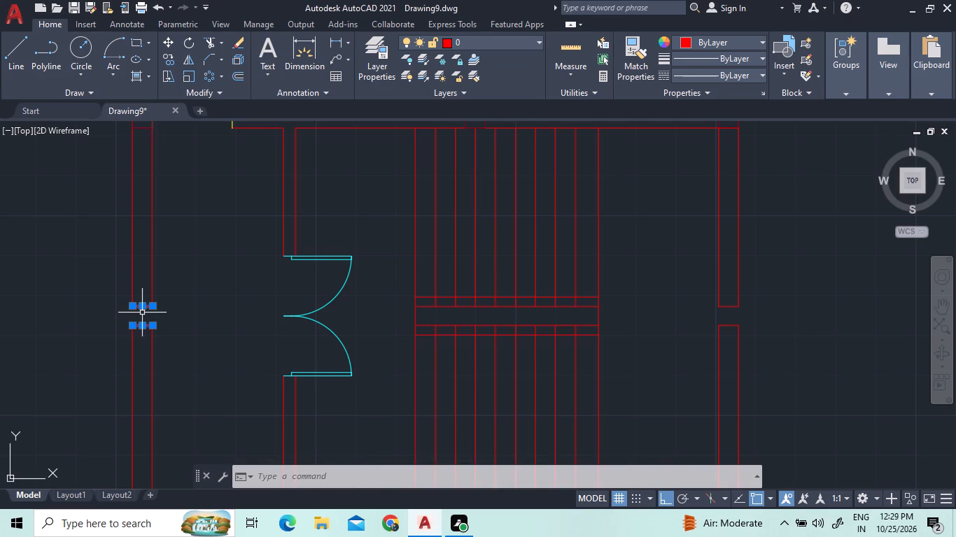
right_click(161, 275)
left_click(174, 273)
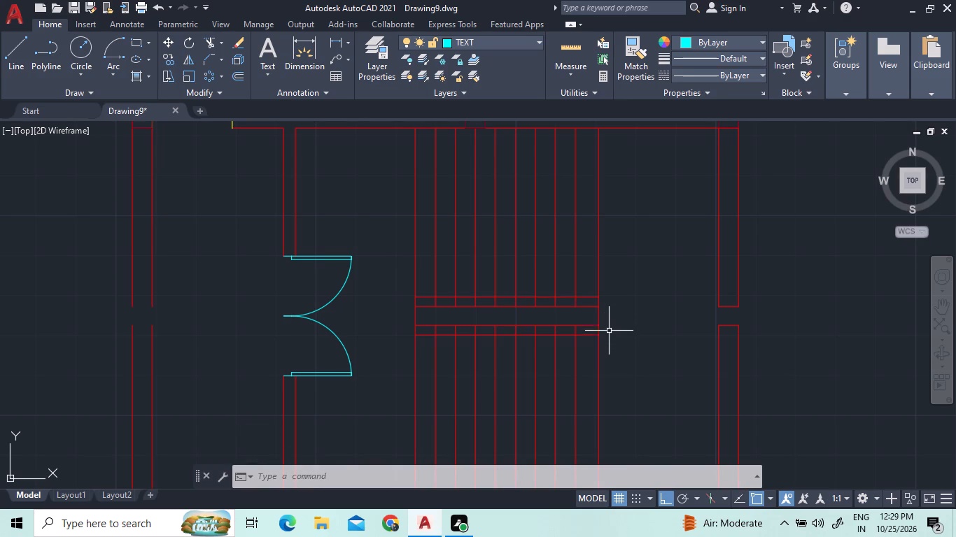
Trim the tread-line ends out of the narrow bands between the double lines at the inner ends of both stair flights.
left_click(209, 44)
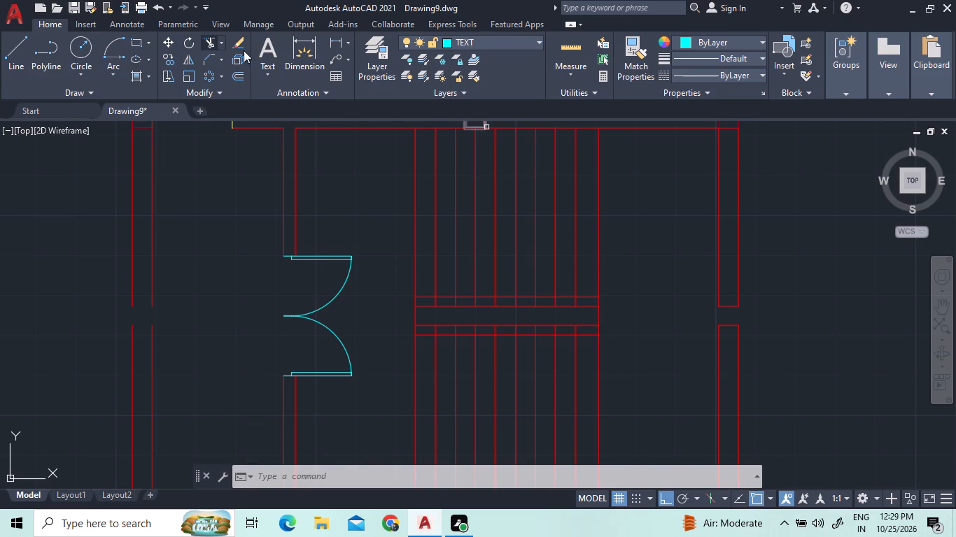
left_click(585, 302)
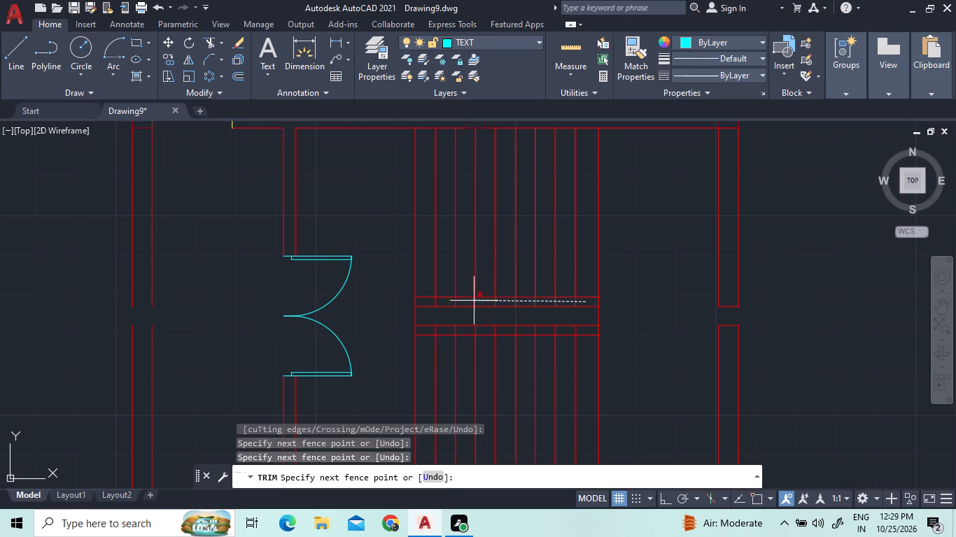
left_click(431, 302)
left_click(584, 329)
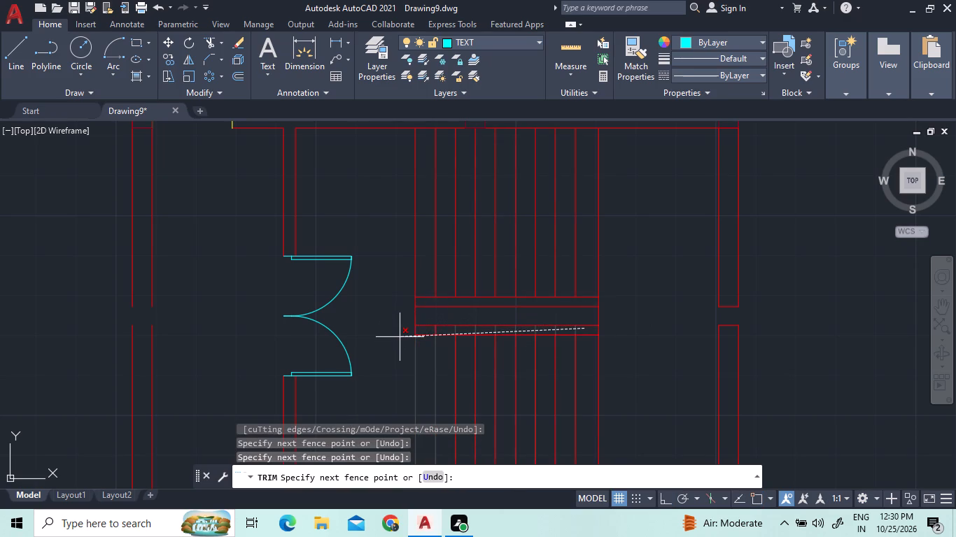
left_click(423, 331)
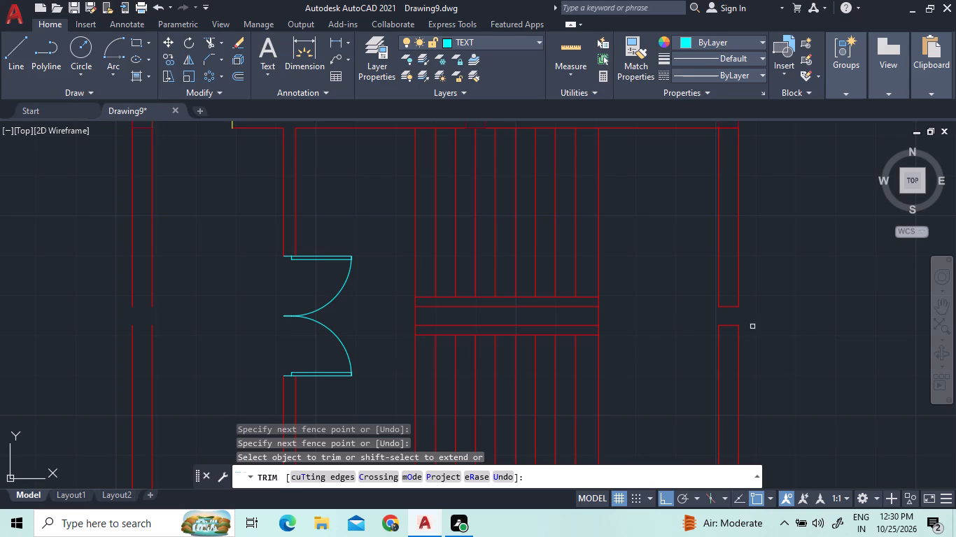
Trim away the two short lines capping the wall ends at the gap in the right outer wall.
left_click(729, 324)
left_click(726, 309)
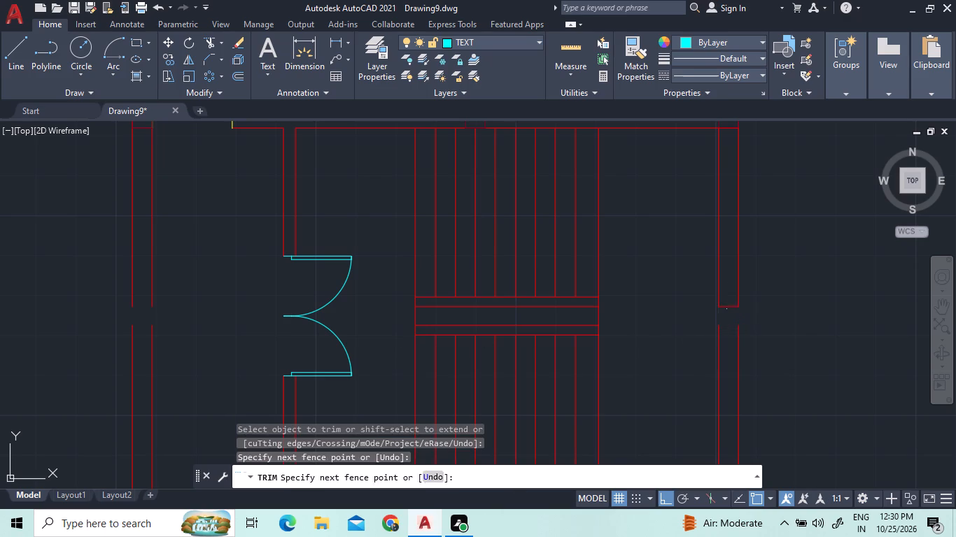
left_click(729, 293)
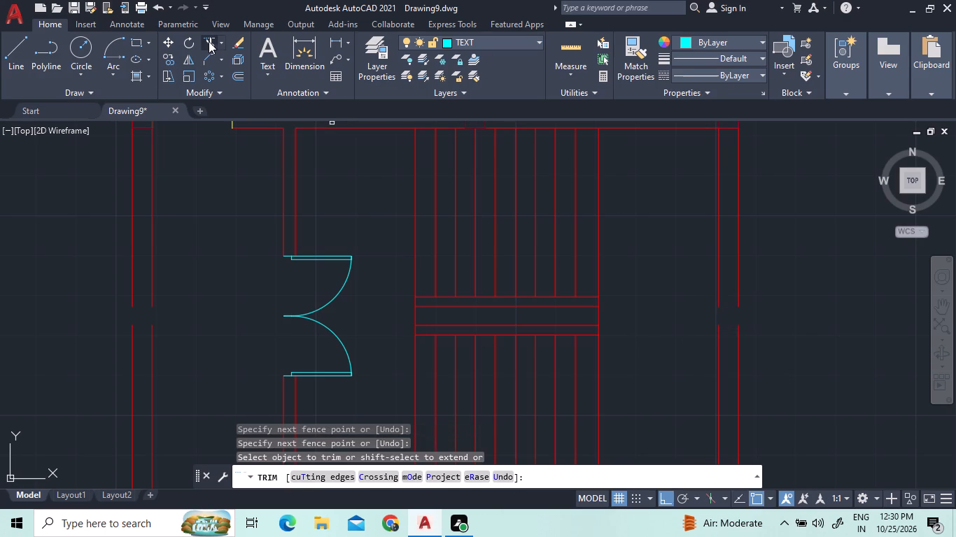
Extend both face lines of the left and right outer walls across the gaps beside the staircase to join the two halves.
left_click(209, 41)
left_click(218, 40)
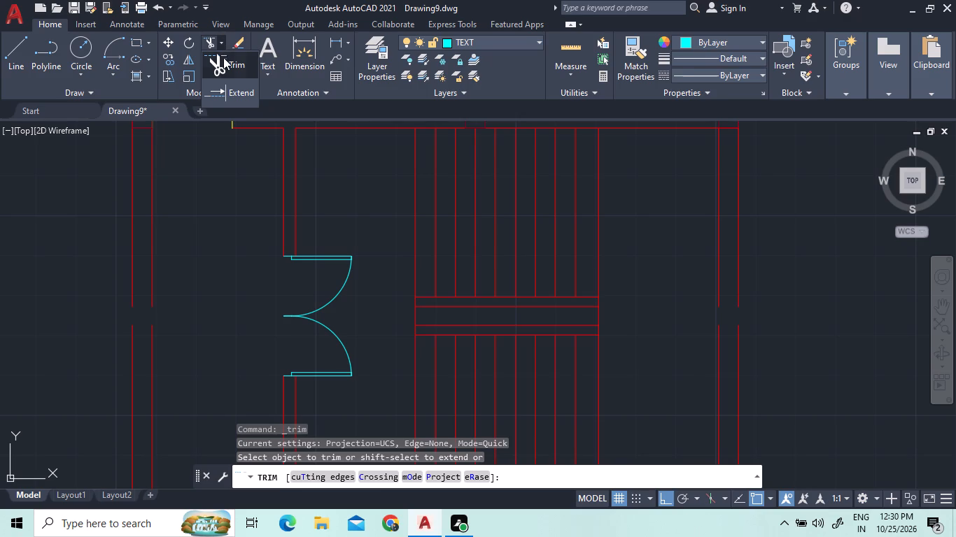
left_click(227, 92)
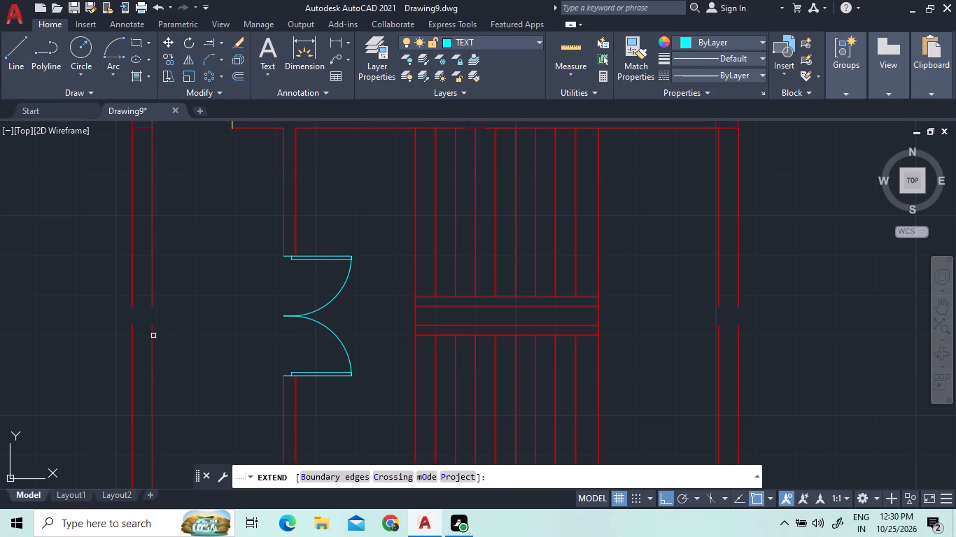
left_click(154, 332)
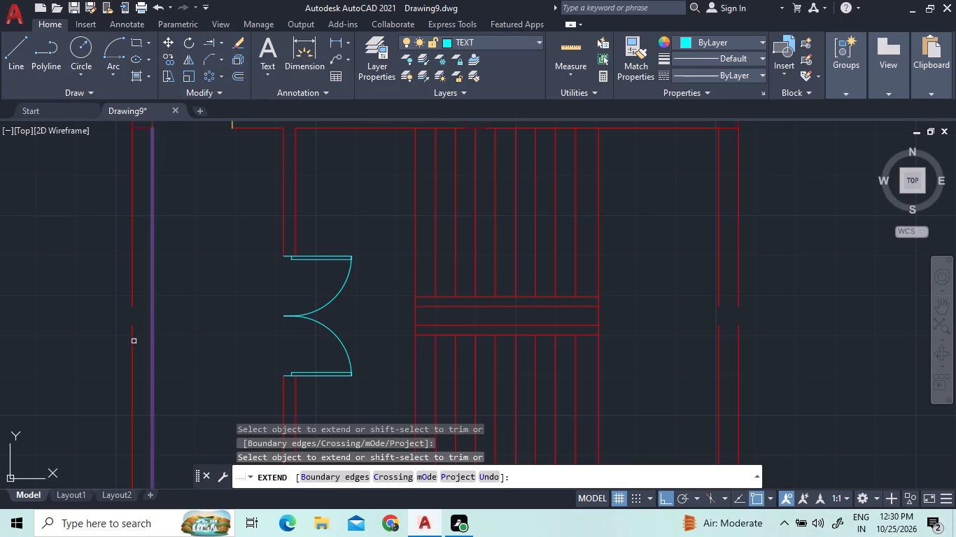
left_click(131, 348)
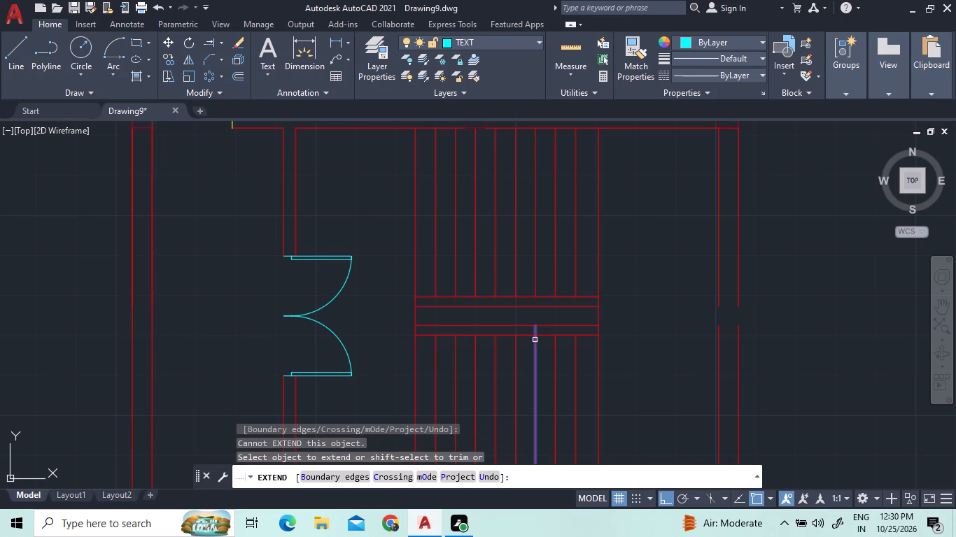
left_click(805, 364)
left_click(687, 355)
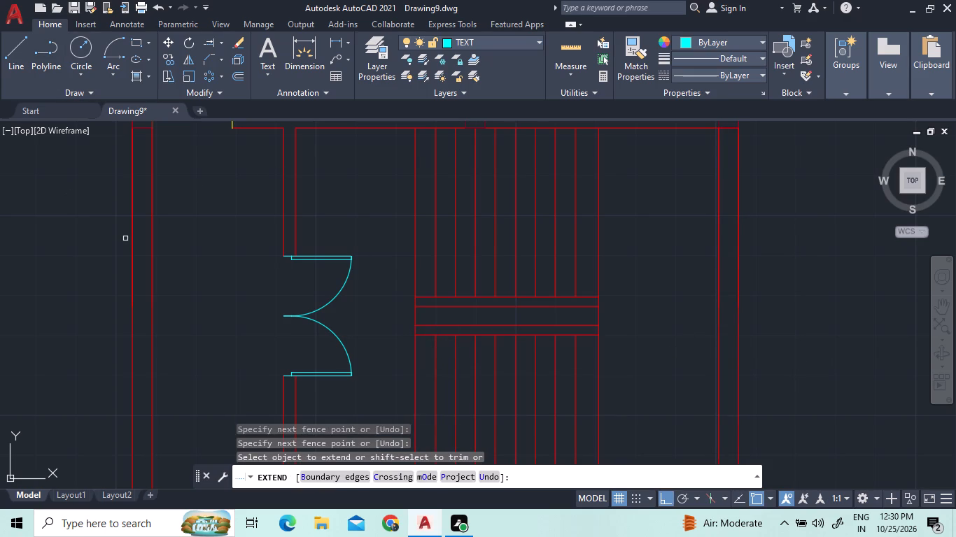
left_click(131, 259)
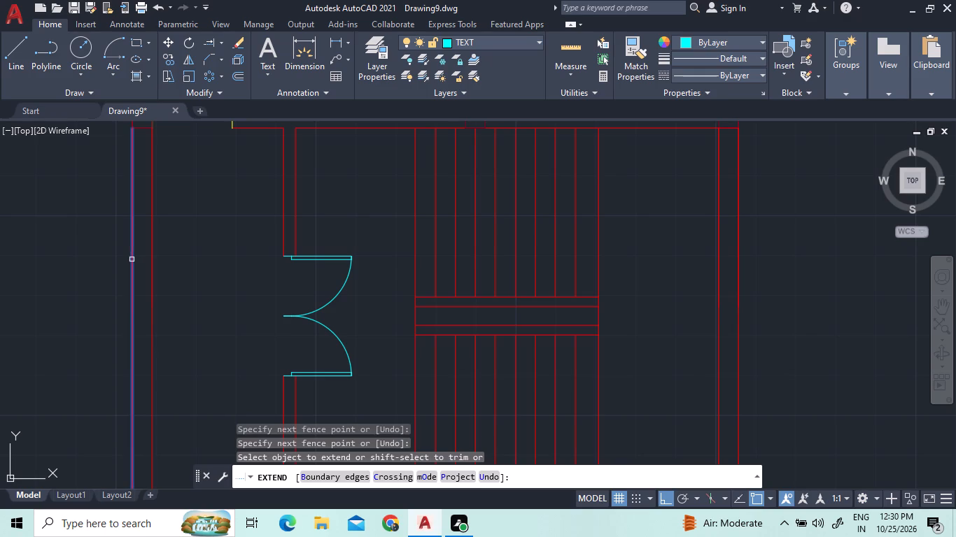
scroll(176, 312, "down", 3)
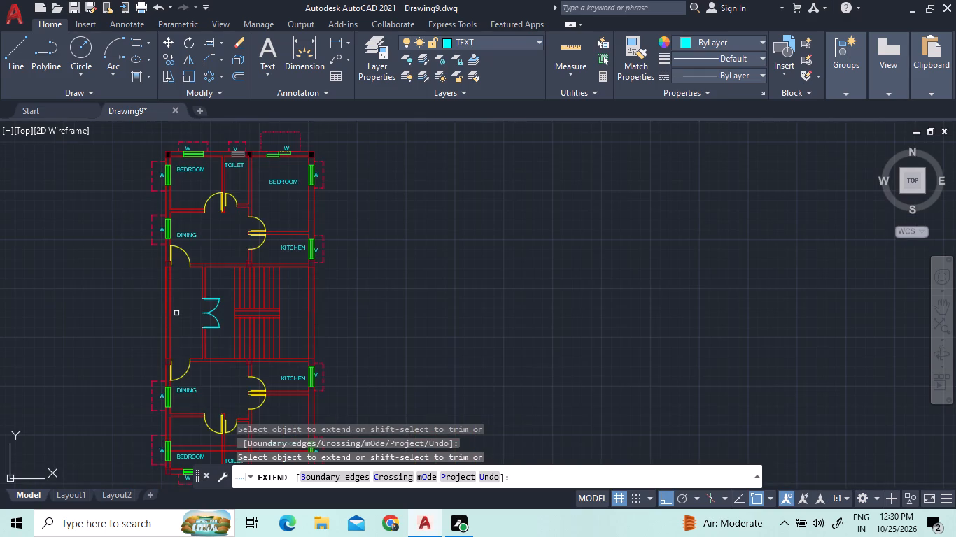
scroll(194, 264, "up", 3)
right_click(0, 306)
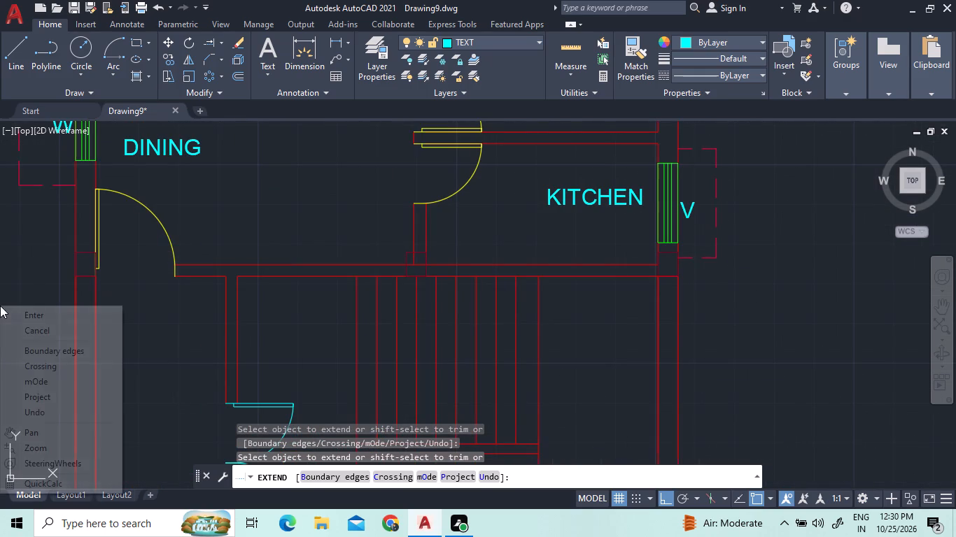
left_click(21, 320)
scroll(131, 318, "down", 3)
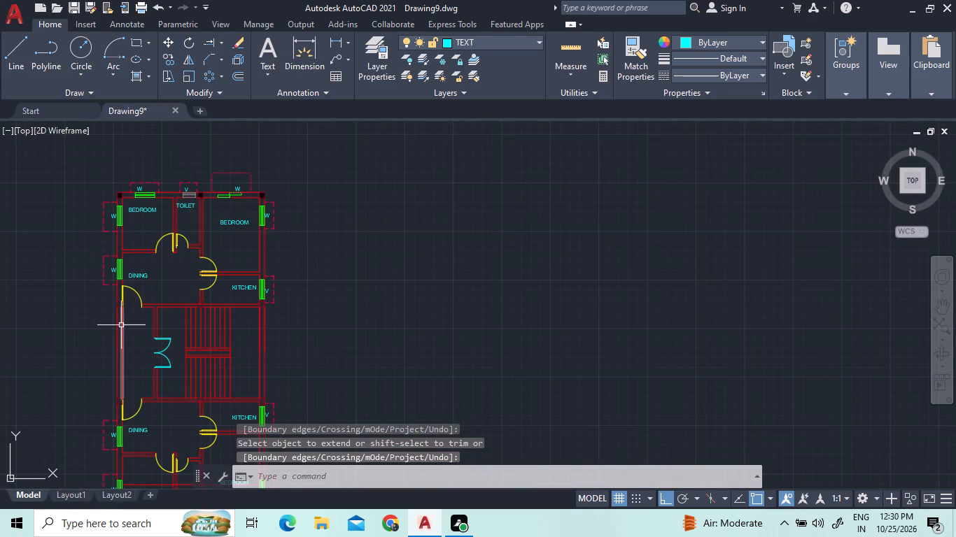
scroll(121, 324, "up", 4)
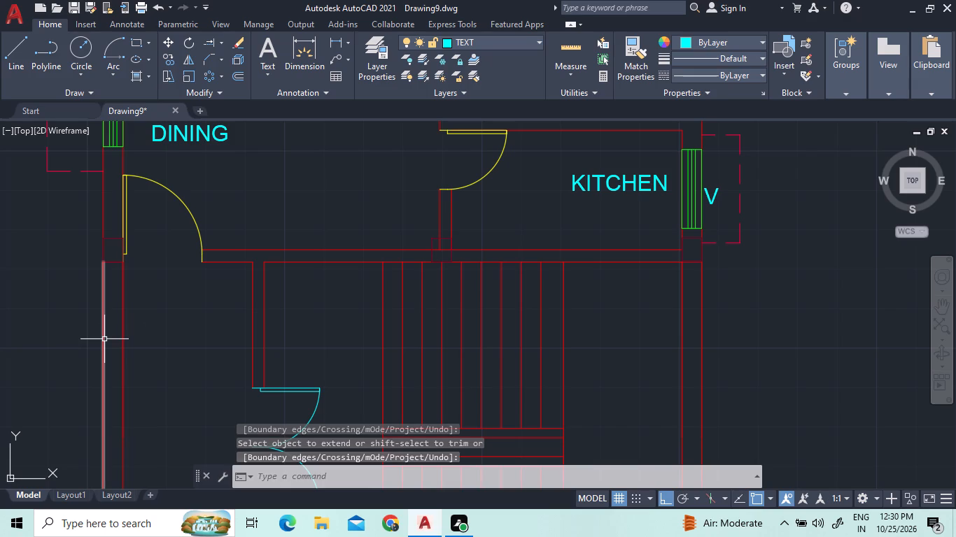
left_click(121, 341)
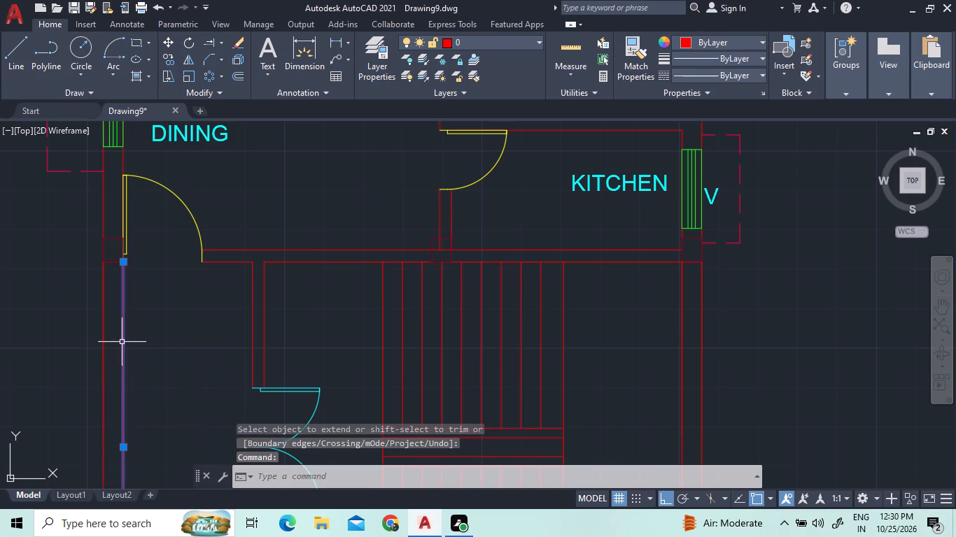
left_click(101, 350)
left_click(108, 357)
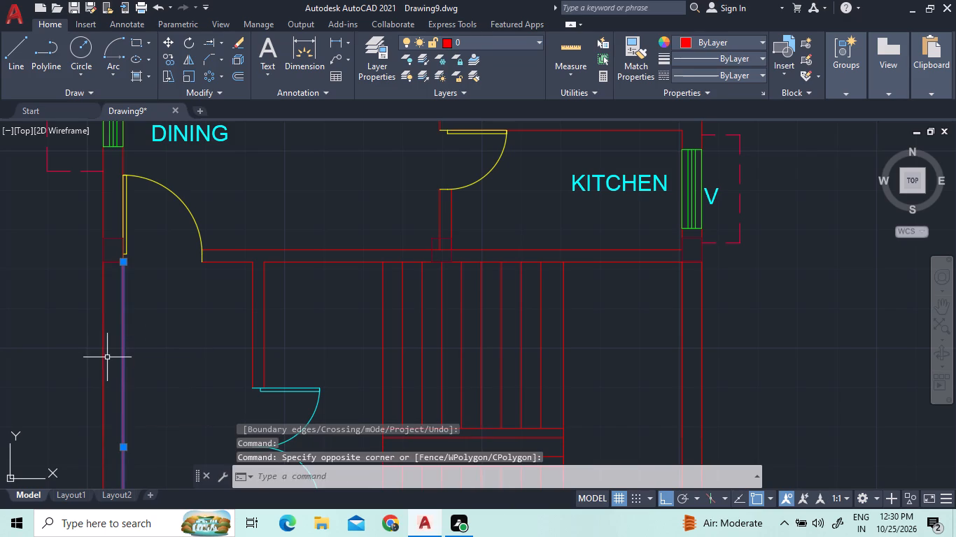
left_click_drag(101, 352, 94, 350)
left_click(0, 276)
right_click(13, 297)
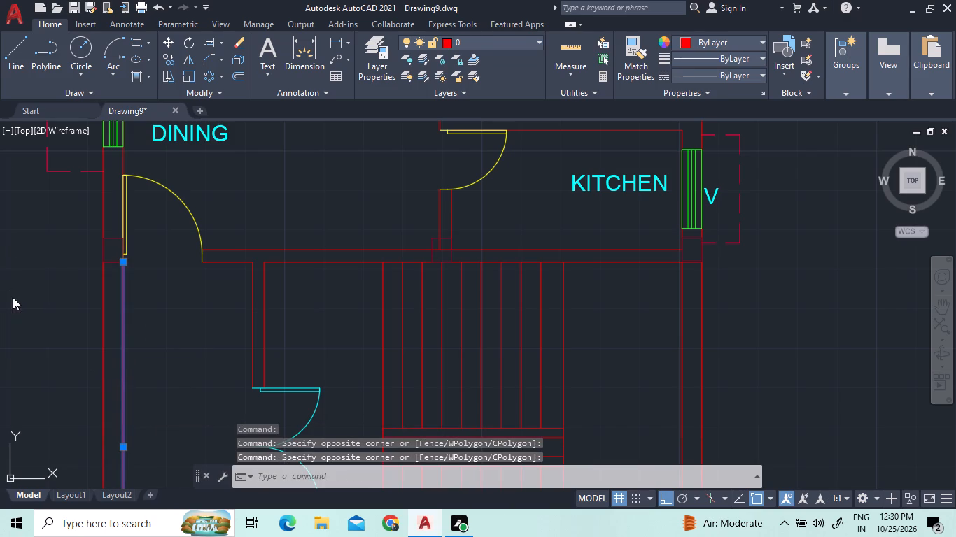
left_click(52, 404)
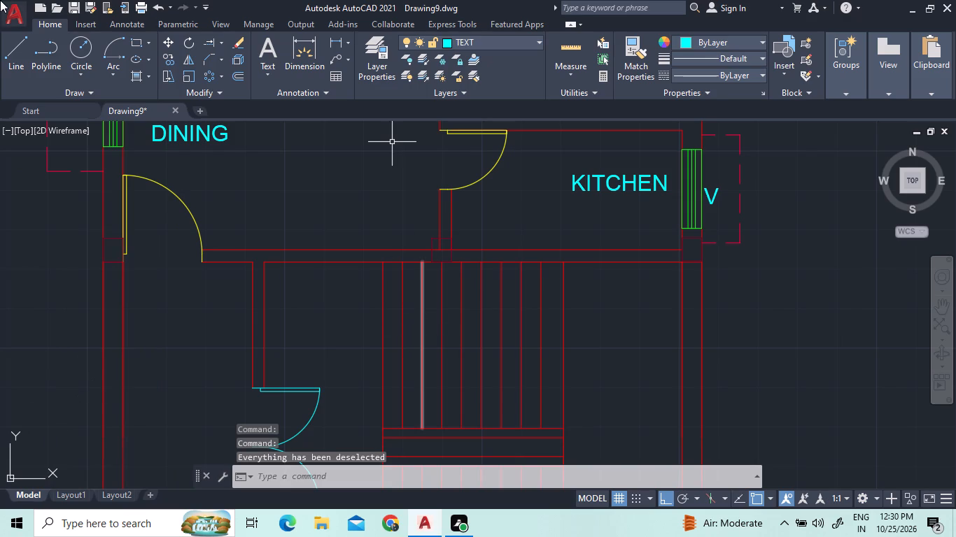
Draw a short vertical line across the central strip between the two stair flights, just inside its right end.
left_click(25, 57)
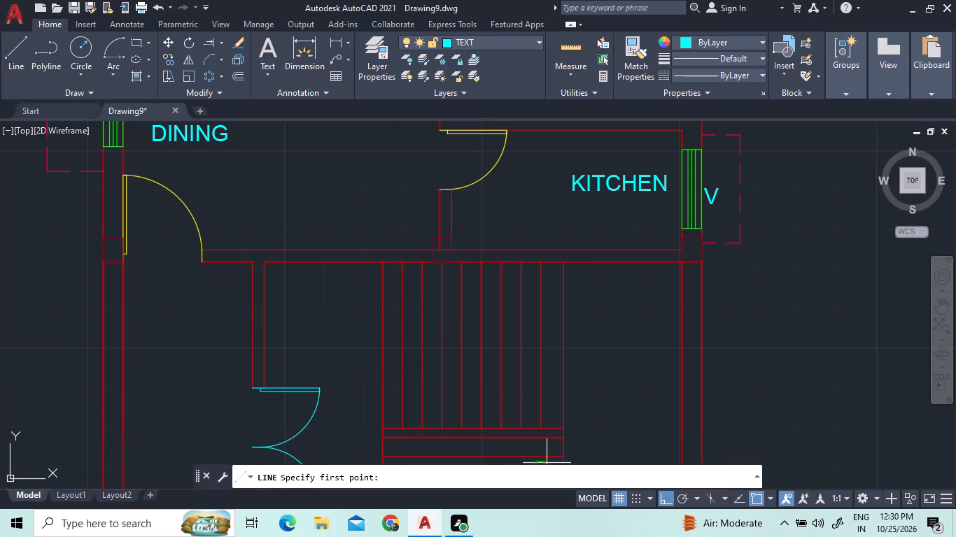
scroll(603, 299, "down", 2)
scroll(615, 371, "up", 3)
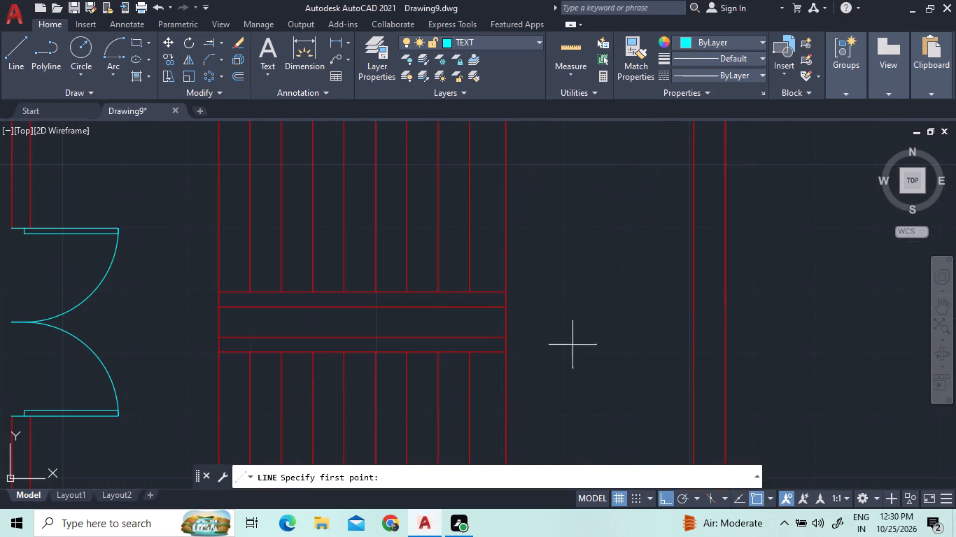
scroll(512, 313, "up", 1)
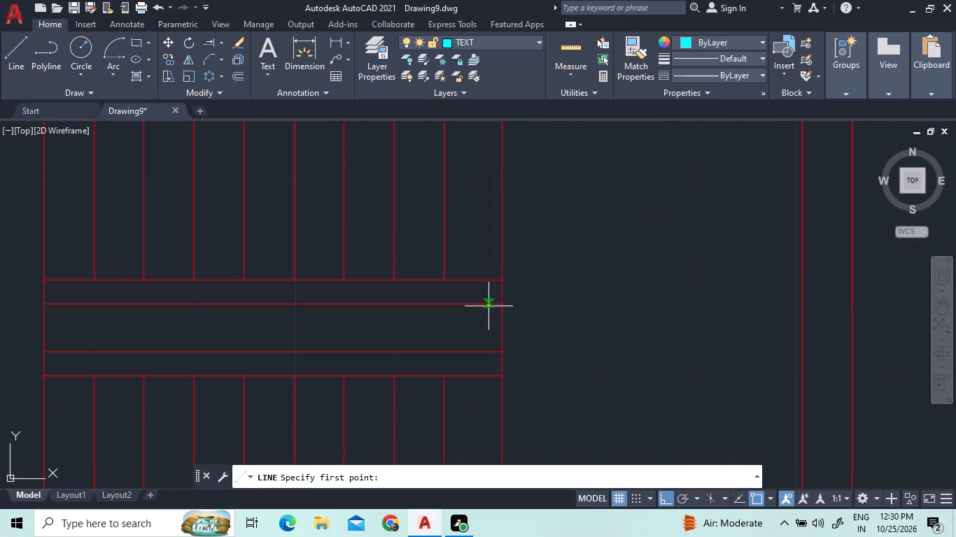
scroll(487, 304, "up", 2)
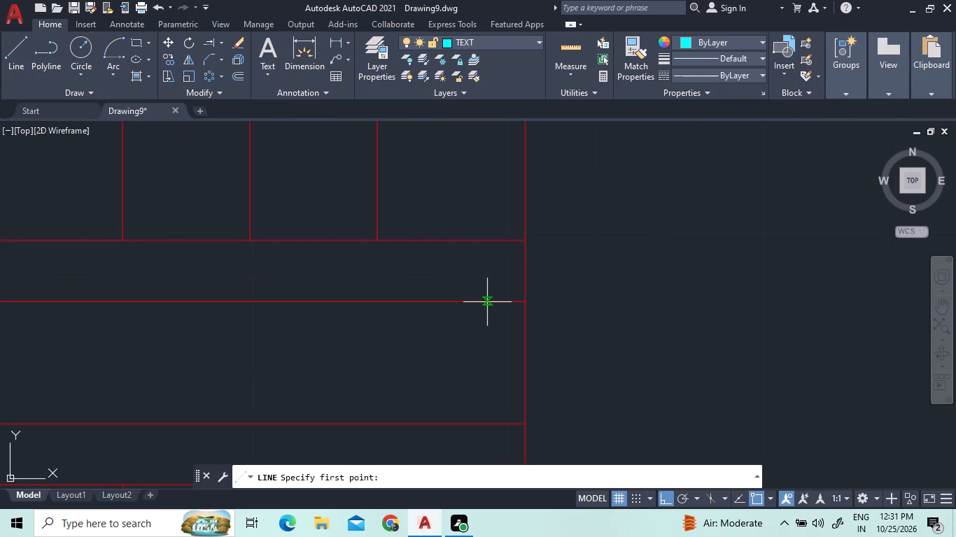
scroll(484, 303, "up", 3)
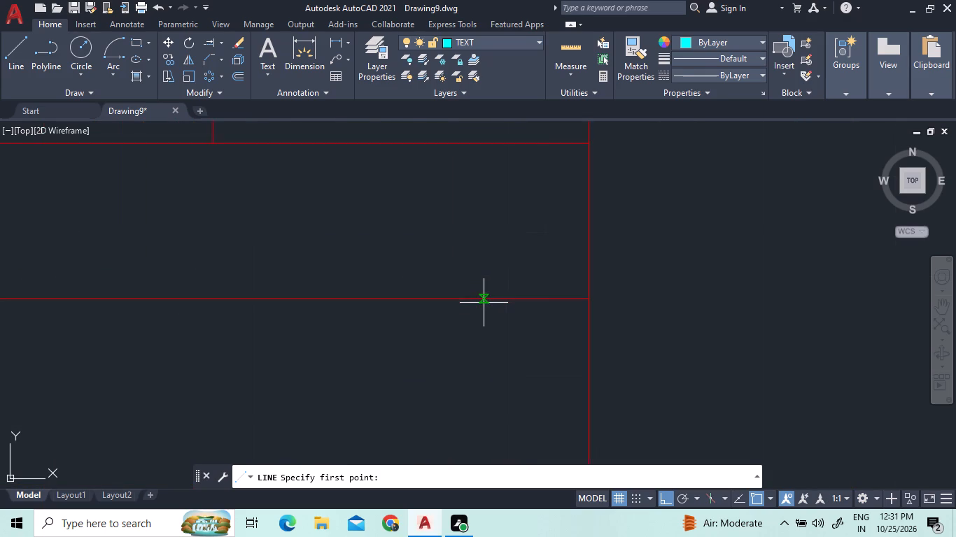
left_click(485, 296)
scroll(479, 357, "down", 2)
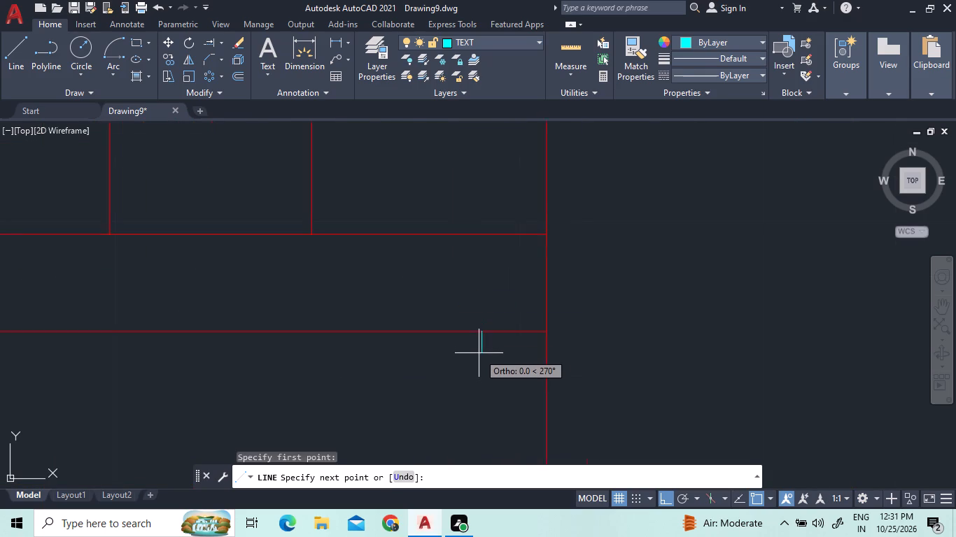
scroll(478, 350, "down", 4)
scroll(475, 364, "up", 3)
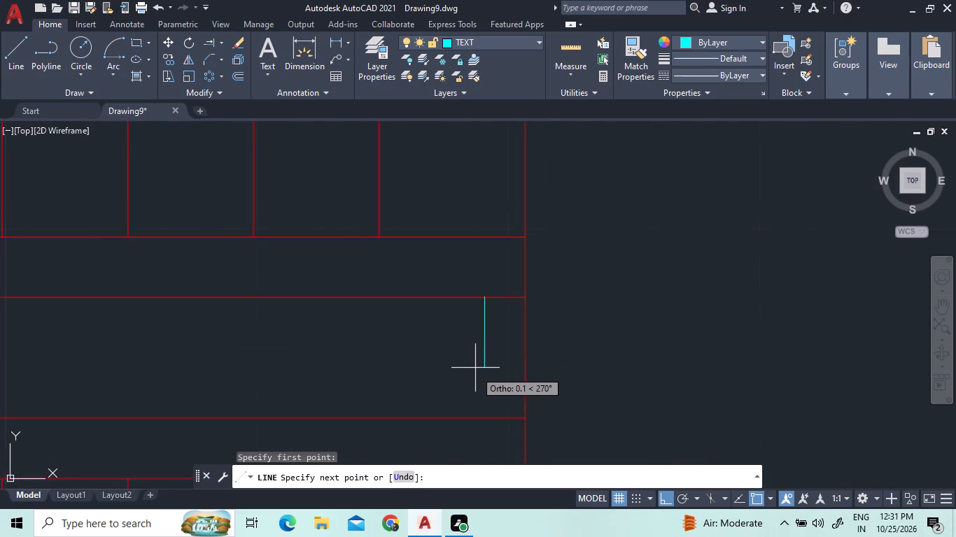
left_click(485, 421)
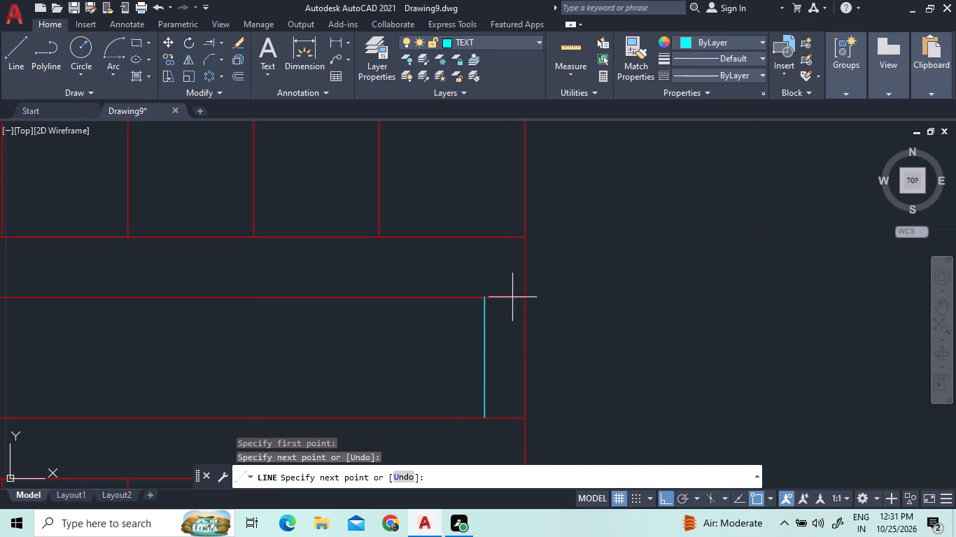
Draw a short vertical line across the central strip between the two stair flights, just inside its left end.
left_click(20, 74)
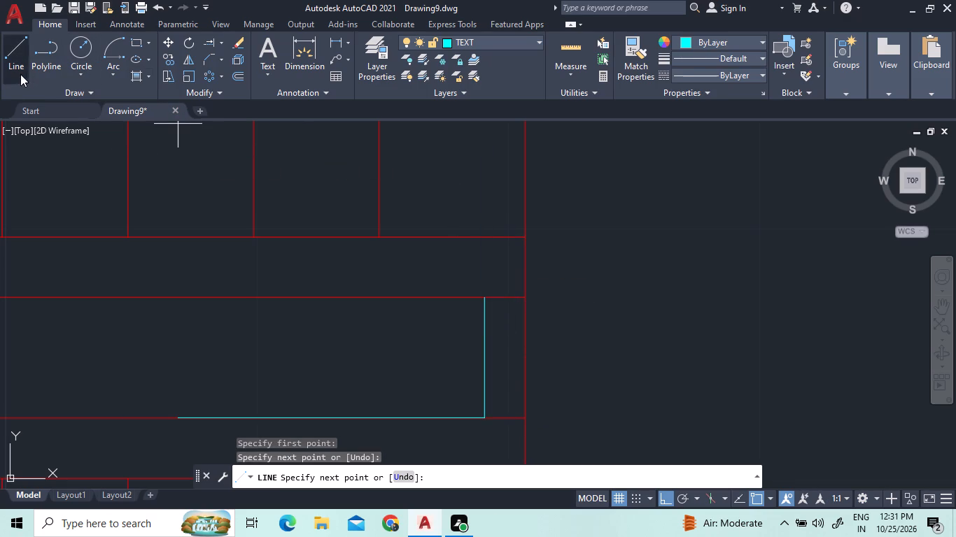
scroll(624, 529, "down", 3)
scroll(332, 378, "down", 3)
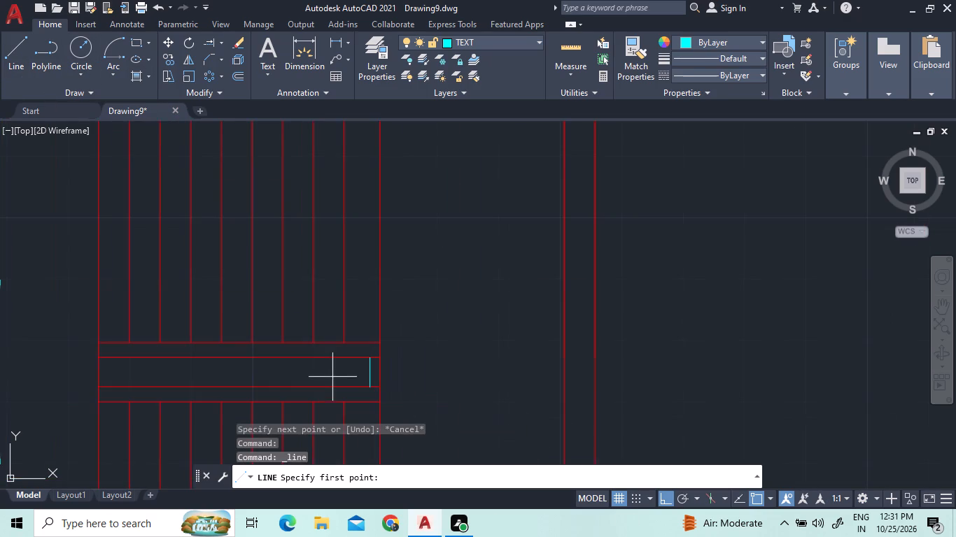
scroll(27, 382, "up", 2)
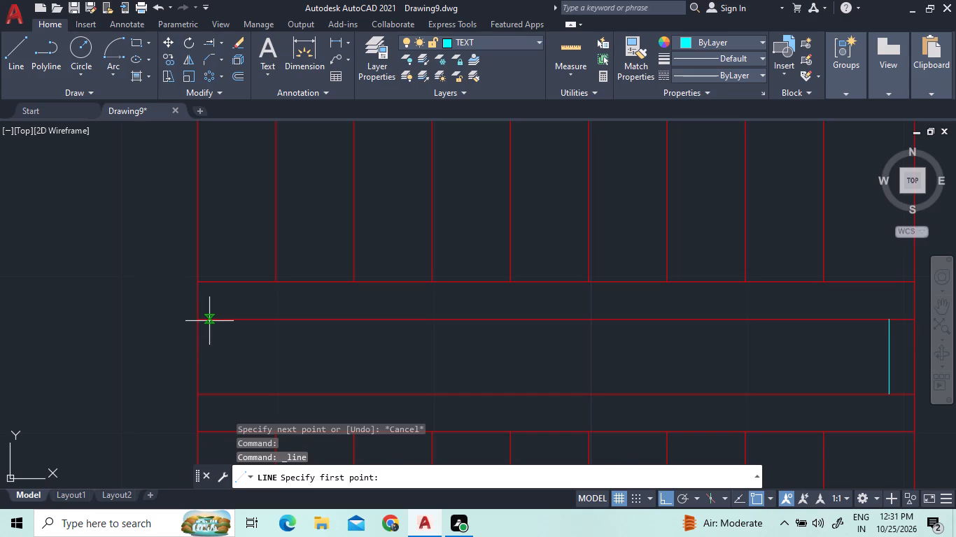
left_click(209, 317)
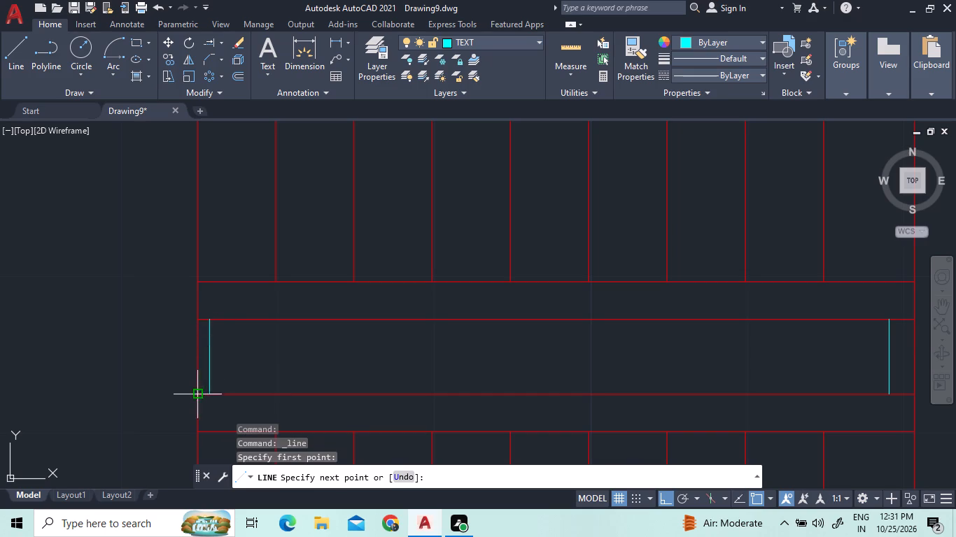
scroll(202, 413, "up", 2)
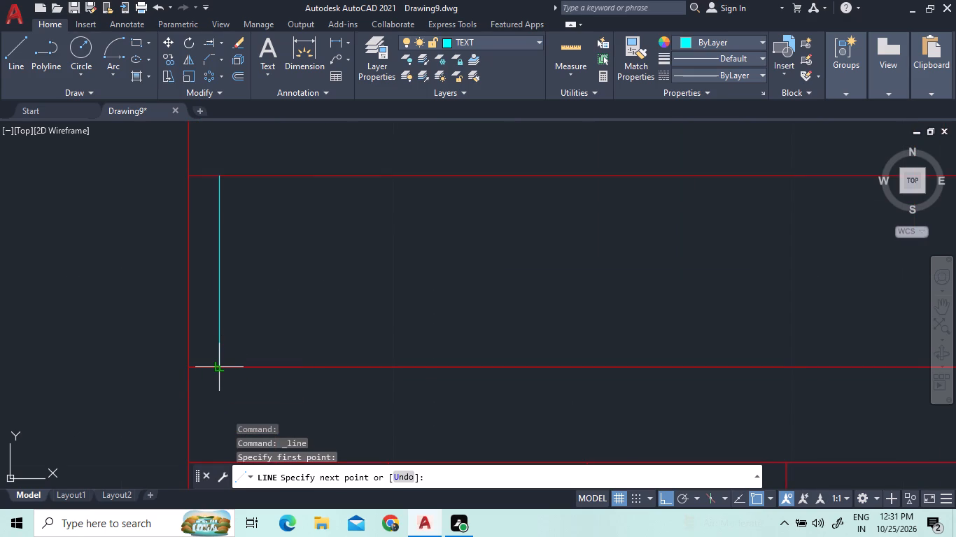
left_click(220, 366)
right_click(307, 301)
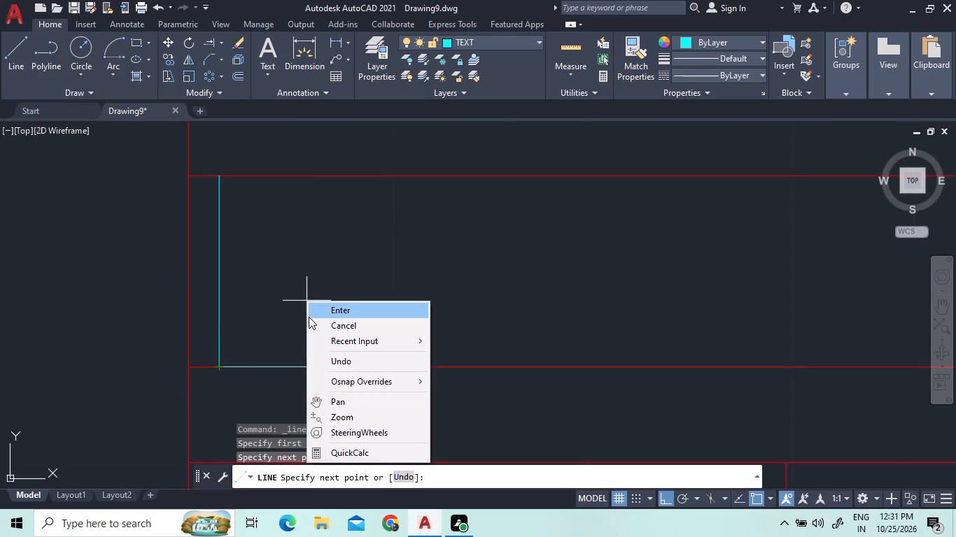
left_click(309, 317)
Trim the ends of the strip's two inner horizontal lines that project beyond the short vertical lines at both ends.
scroll(309, 317, "down", 4)
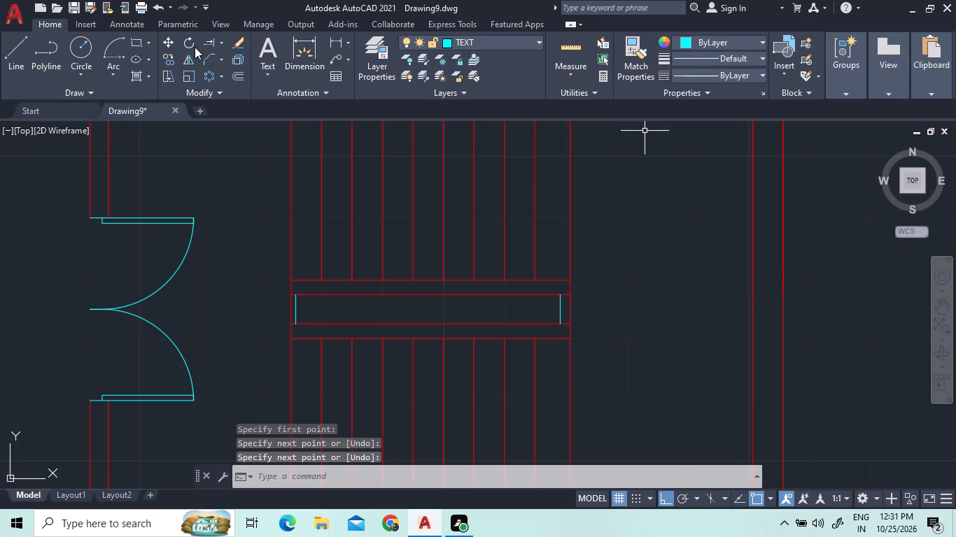
left_click(223, 44)
left_click(227, 71)
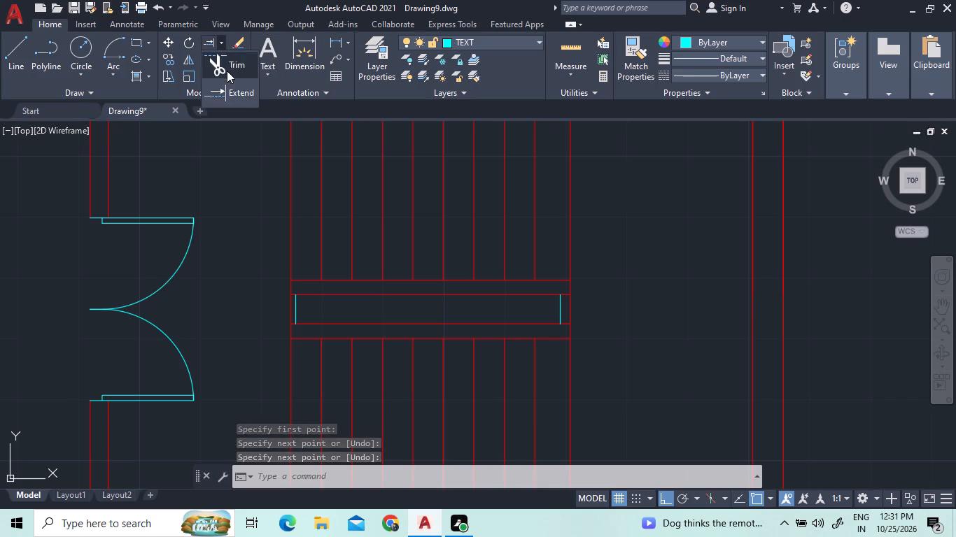
scroll(296, 323, "up", 4)
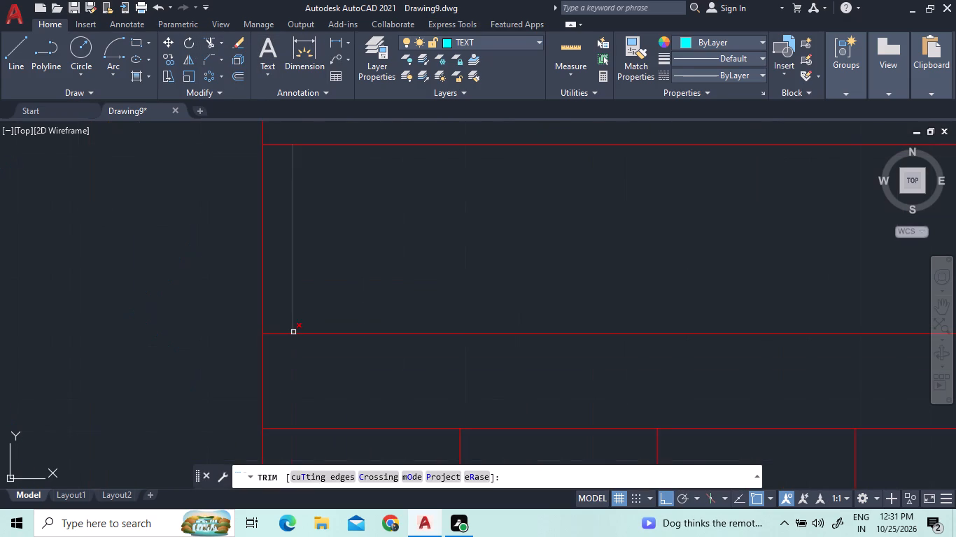
left_click(284, 334)
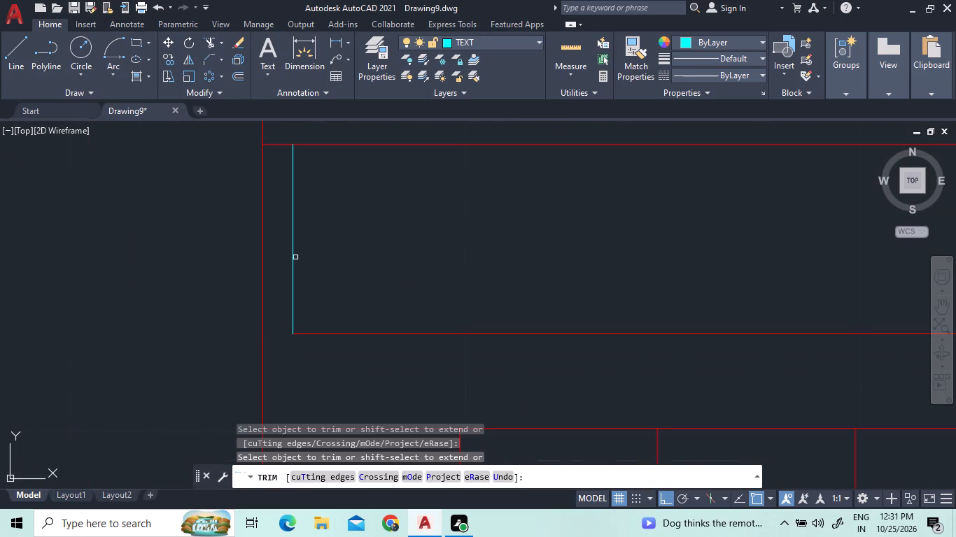
left_click(286, 145)
scroll(344, 227, "down", 4)
scroll(610, 220, "up", 2)
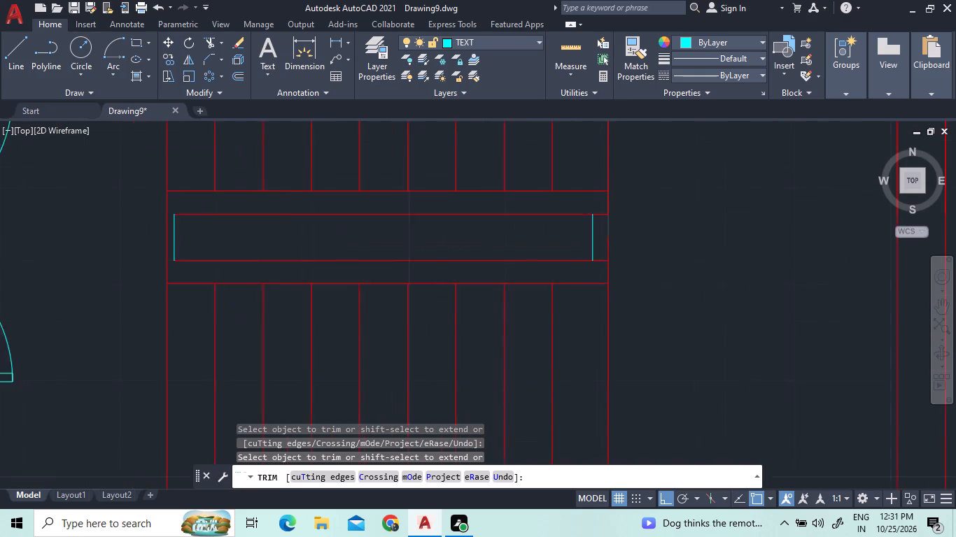
left_click(601, 210)
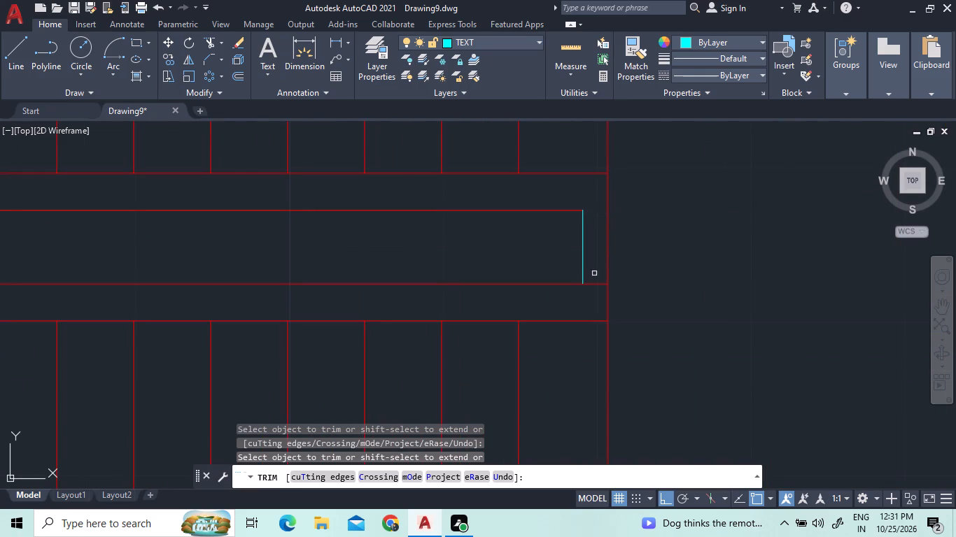
left_click(592, 285)
scroll(683, 230, "down", 2)
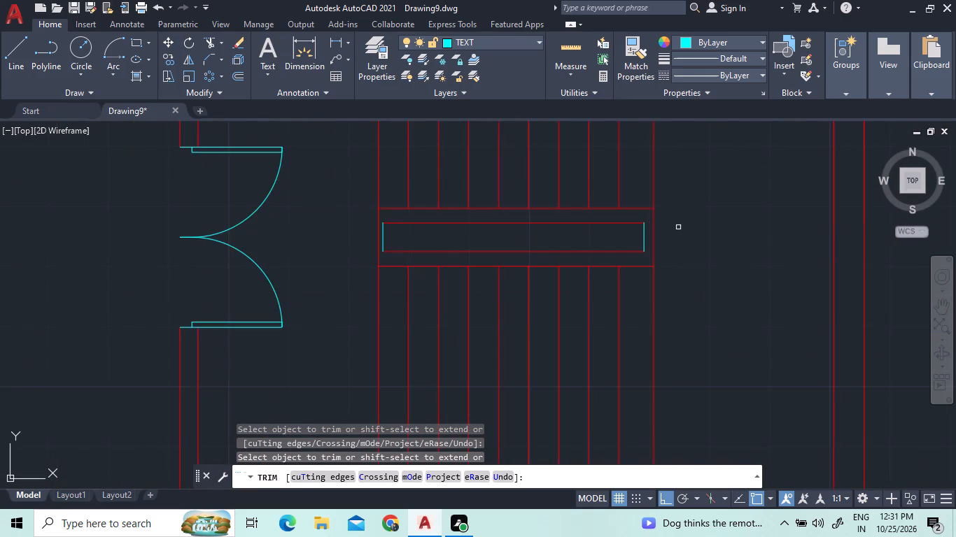
Remove the two short vertical lines closing the ends of the inner rectangle between the stair flights.
scroll(676, 235, "down", 2)
middle_click_drag(680, 233, 542, 308)
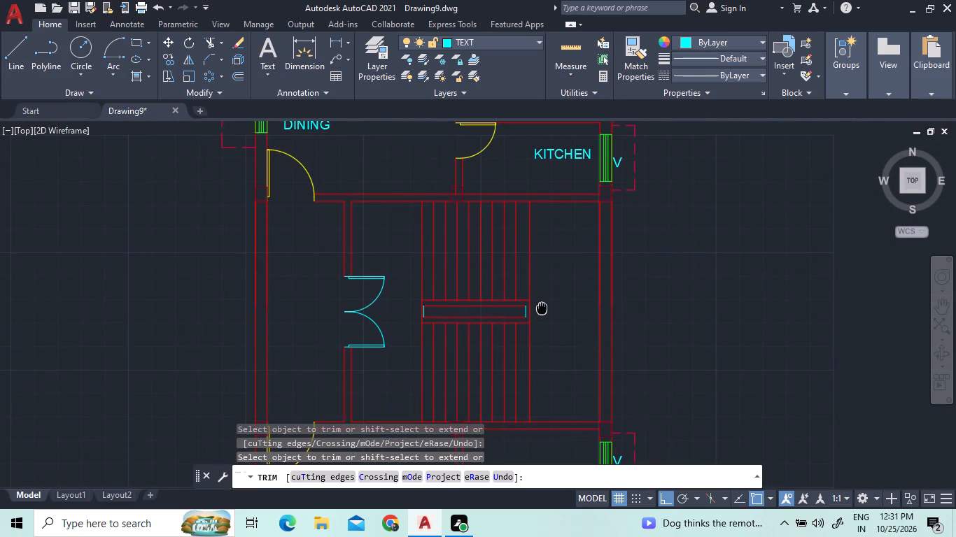
middle_click_drag(542, 308, 474, 332)
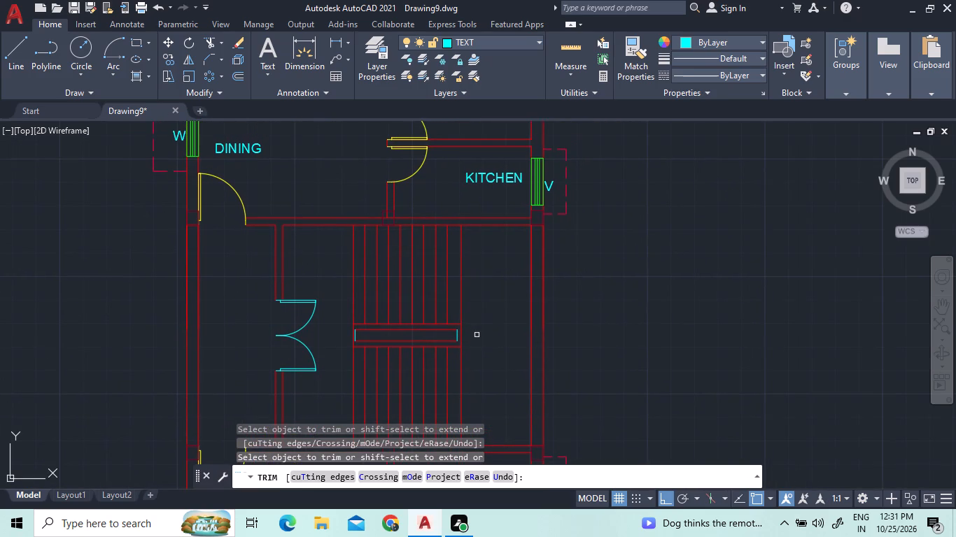
scroll(480, 335, "down", 1)
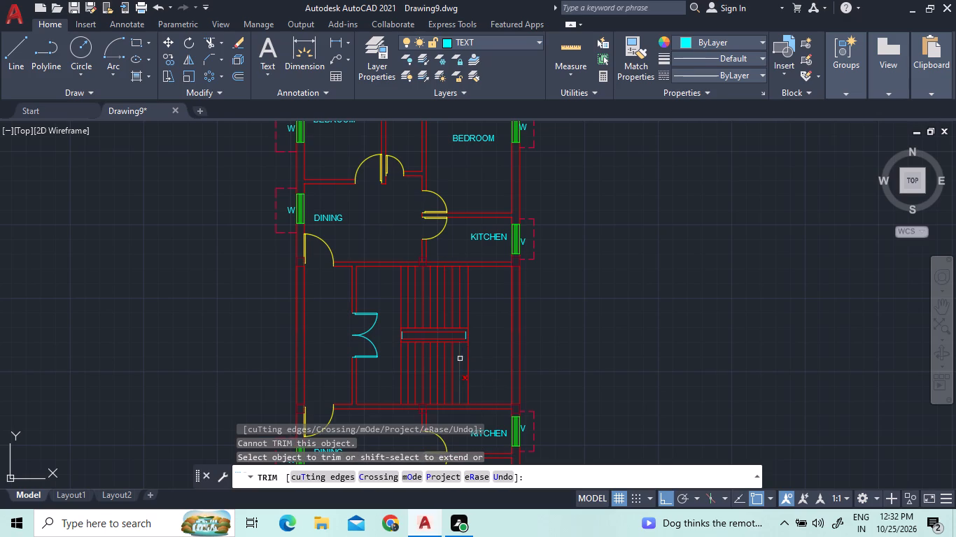
scroll(460, 336, "up", 2)
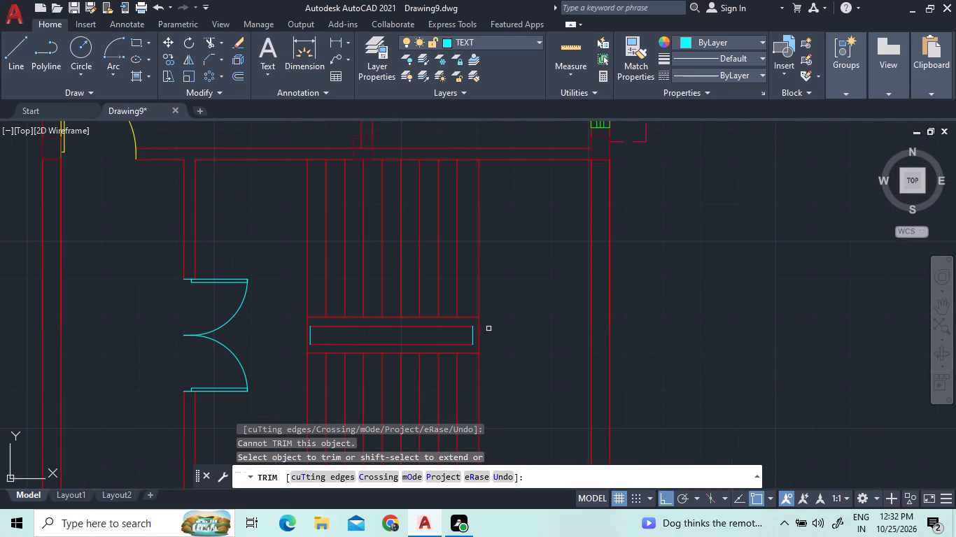
scroll(304, 330, "up", 2)
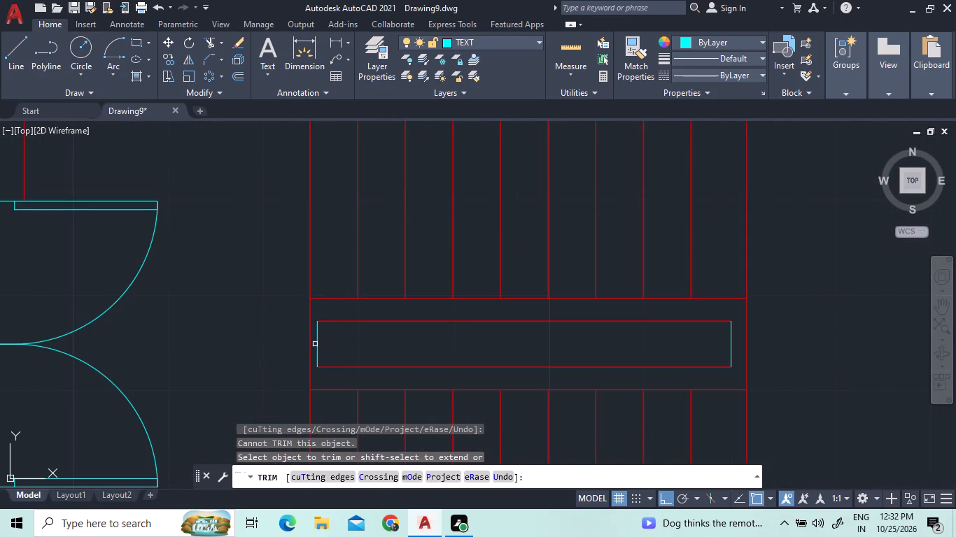
left_click(316, 345)
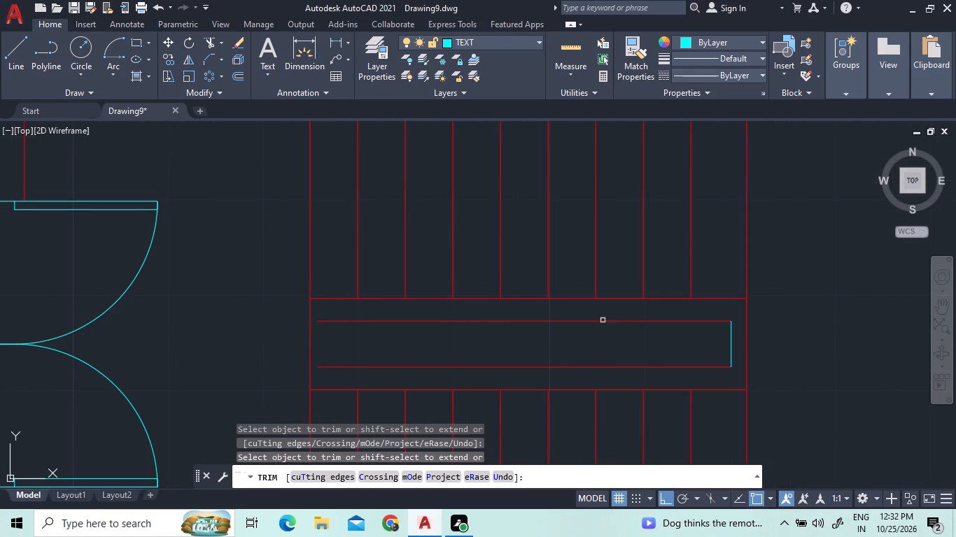
left_click(731, 338)
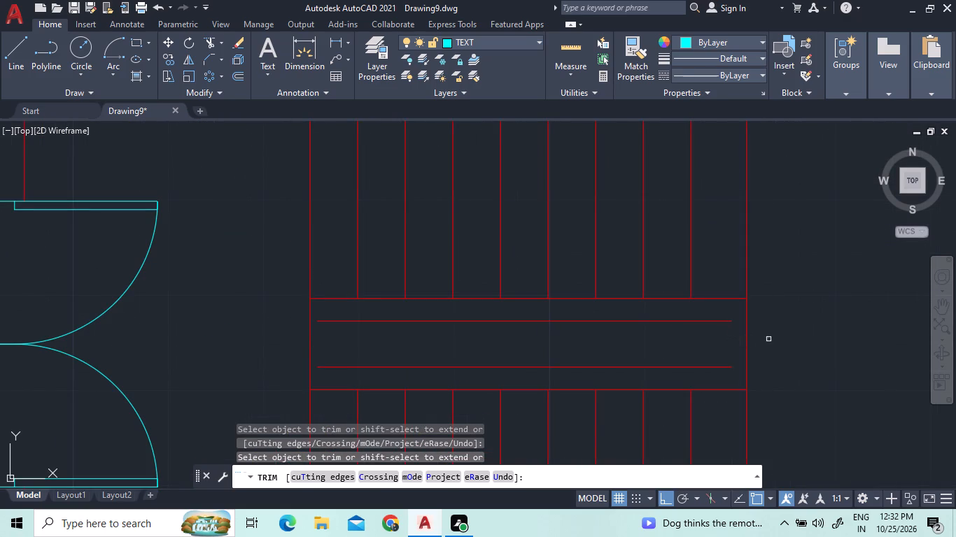
right_click(768, 338)
left_click(833, 150)
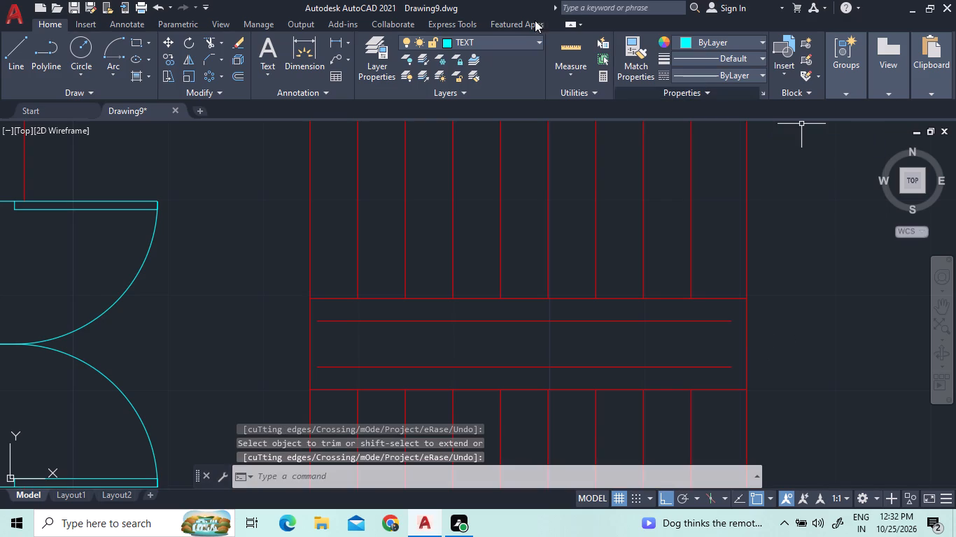
Measure the spacings around the inner horizontal lines and the ends of the strip between the stair flights.
left_click(576, 50)
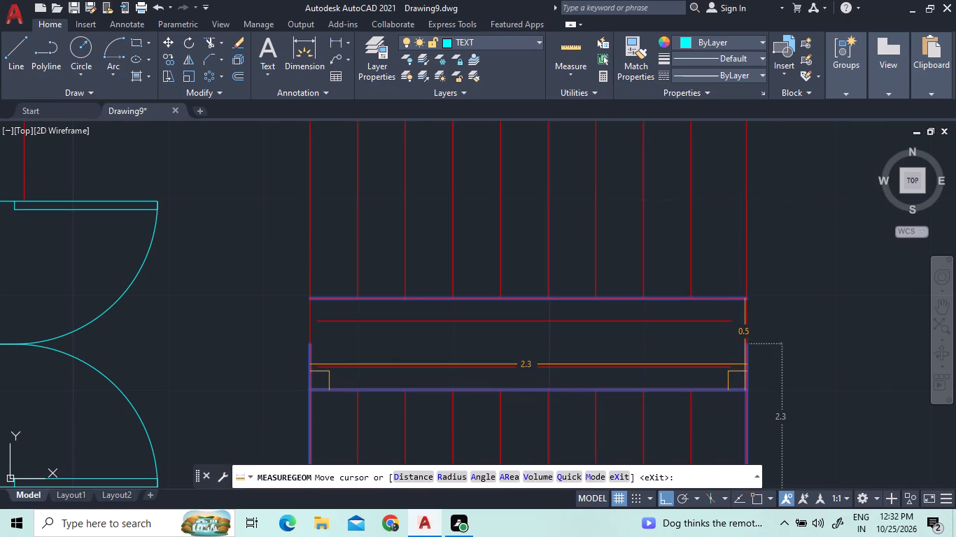
scroll(745, 364, "up", 3)
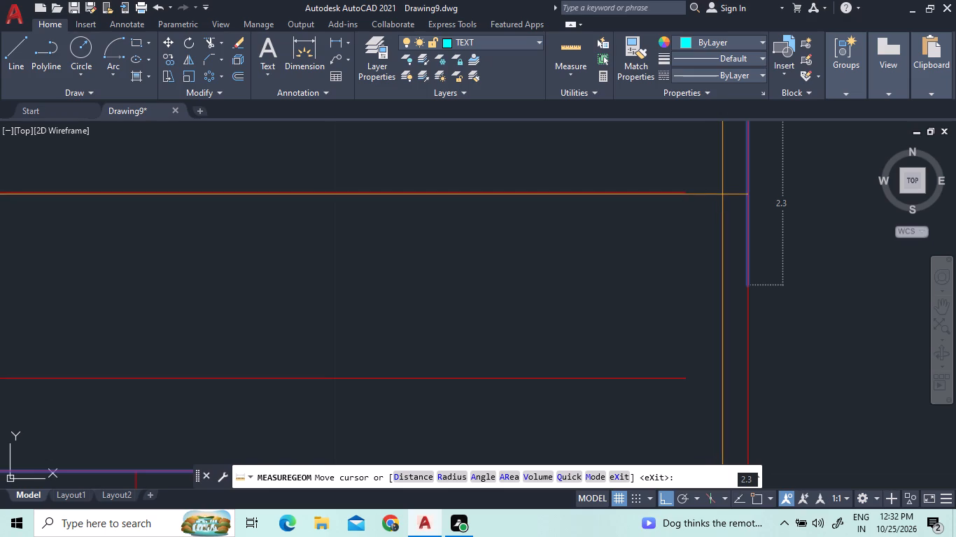
scroll(724, 196, "down", 4)
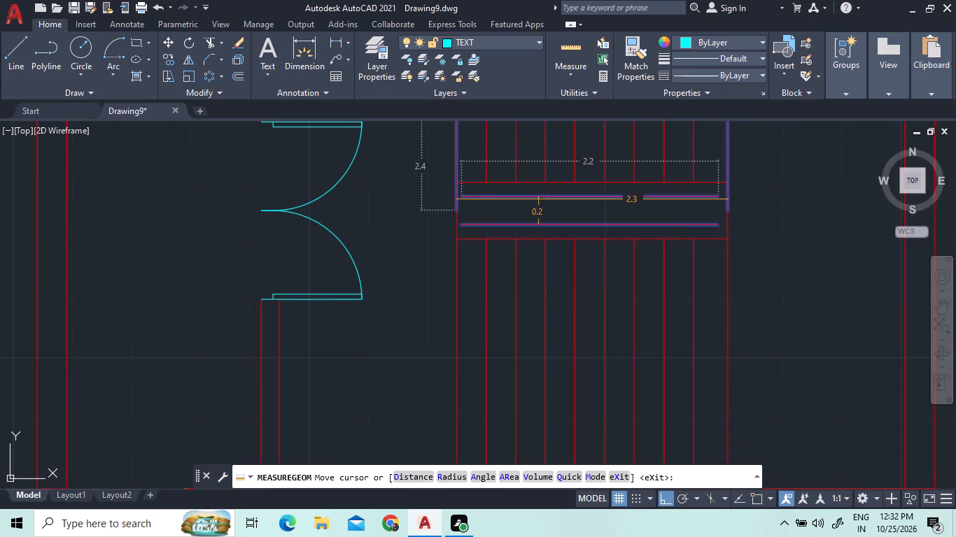
scroll(462, 210, "up", 3)
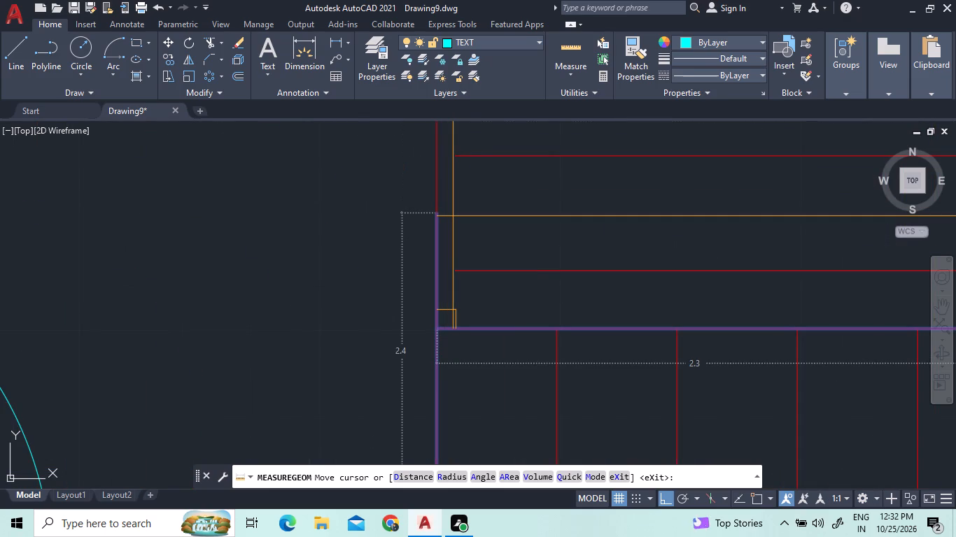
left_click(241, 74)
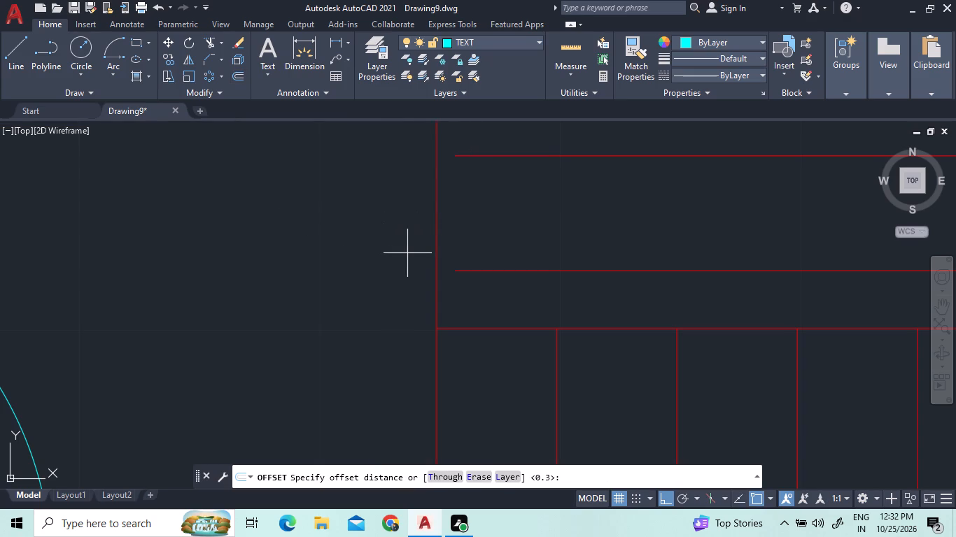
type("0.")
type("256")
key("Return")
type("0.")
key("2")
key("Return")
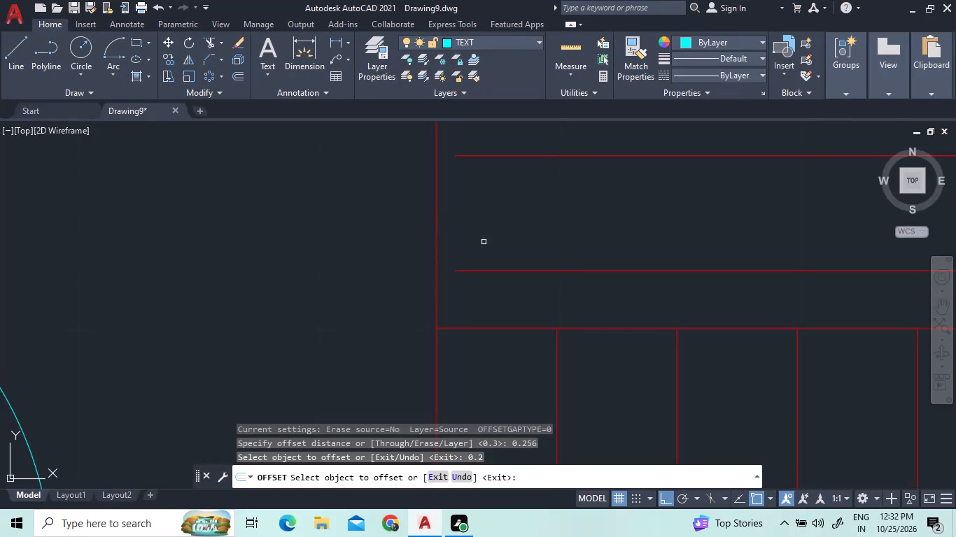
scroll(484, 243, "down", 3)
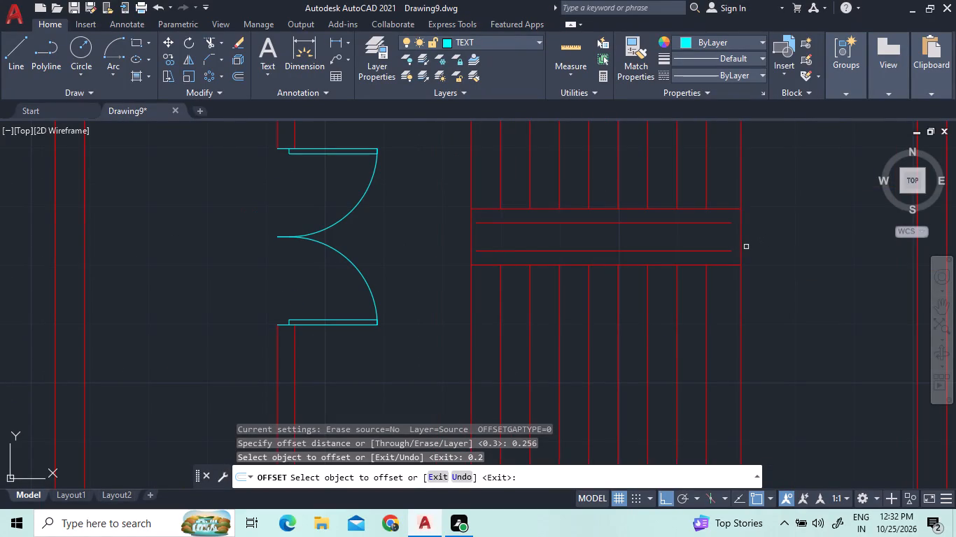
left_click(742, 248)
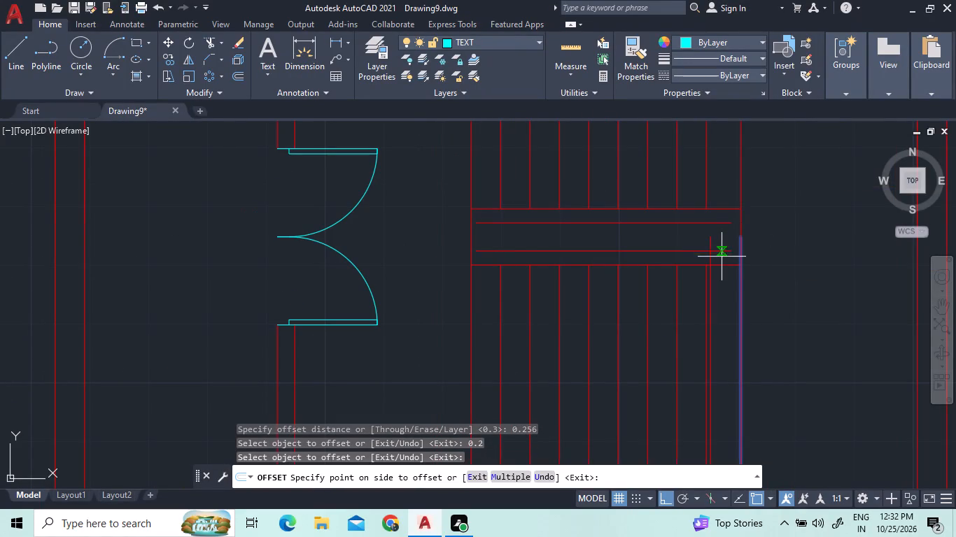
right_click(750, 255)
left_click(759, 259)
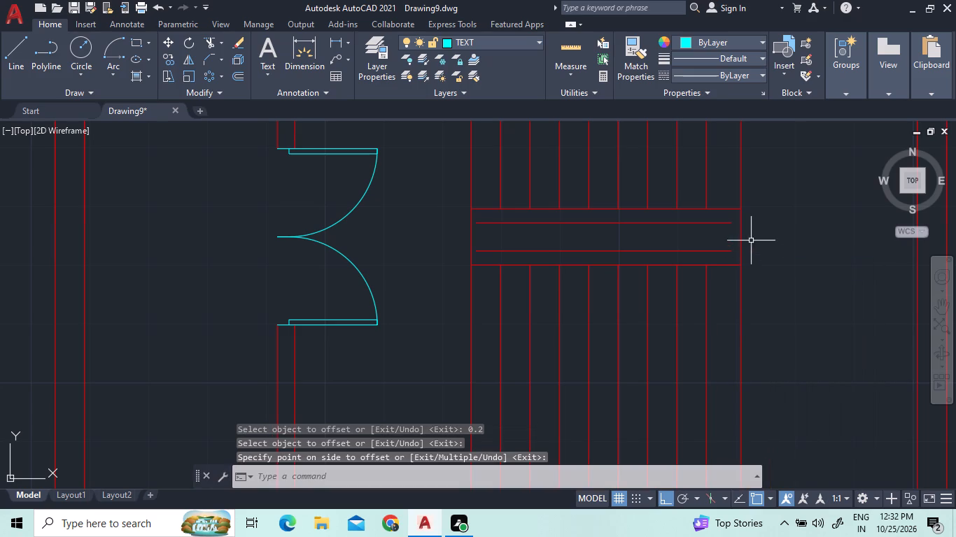
Join the upper and lower segments of the staircase's right edge line into one line.
left_click(740, 225)
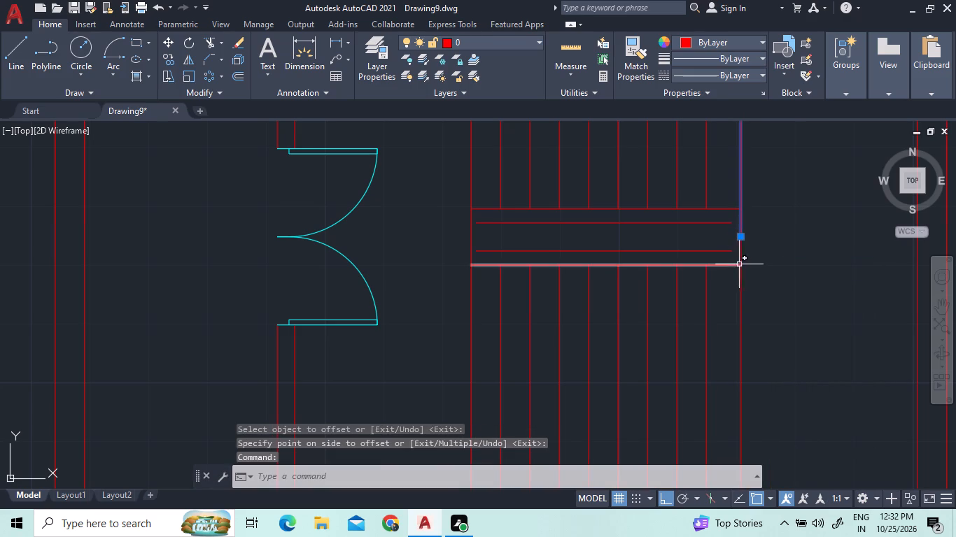
left_click(737, 283)
left_click(741, 281)
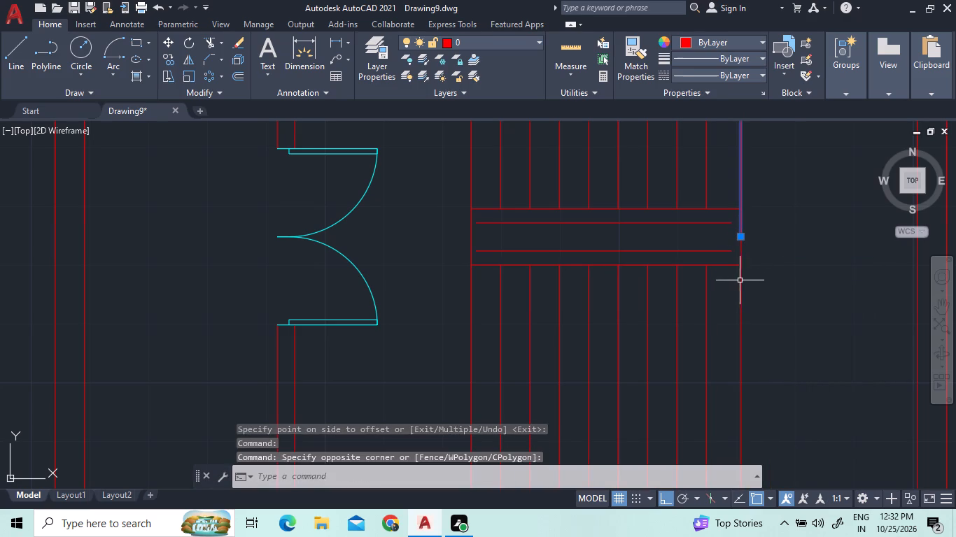
left_click(749, 308)
left_click(729, 297)
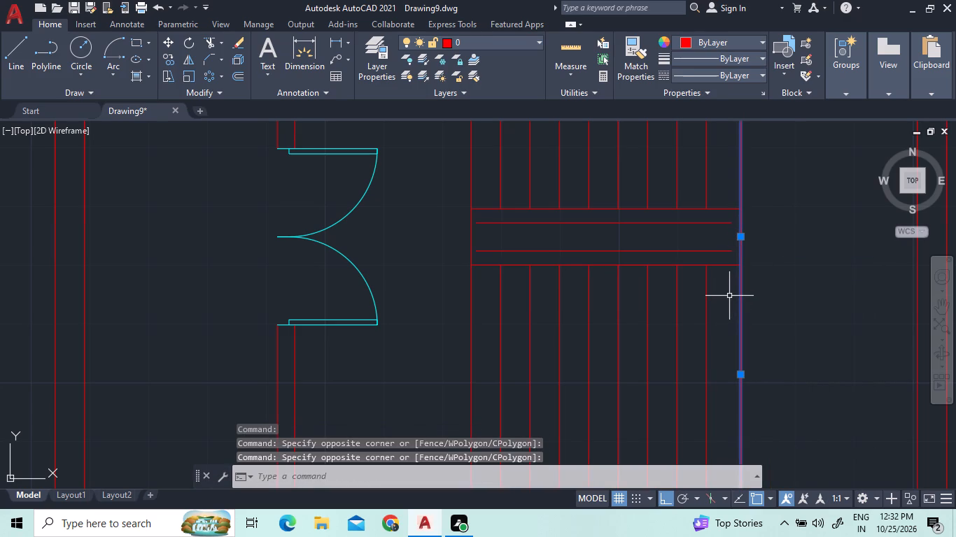
key("j")
key("space")
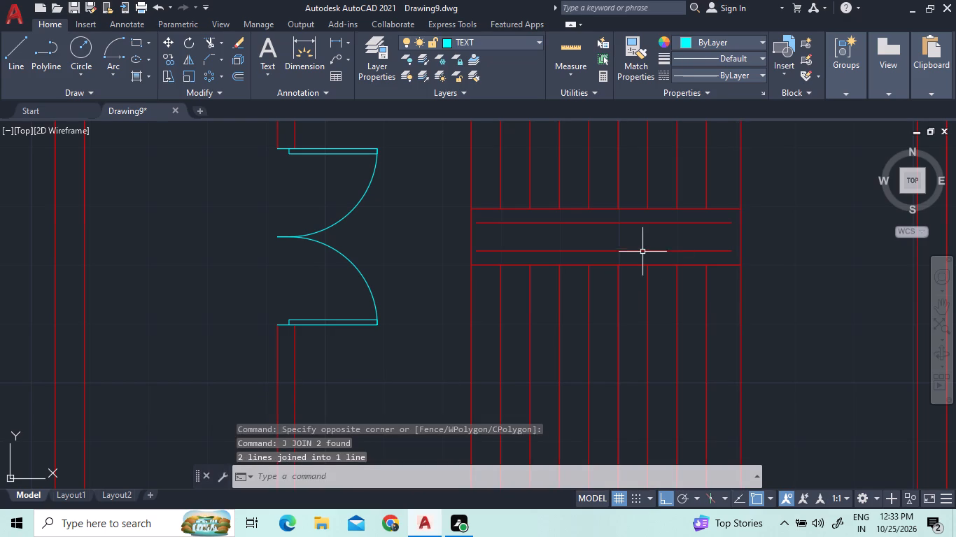
Draw two short vertical lines joining the strip's inner horizontal lines, slightly inside their ends, between the stair flights.
left_click(6, 57)
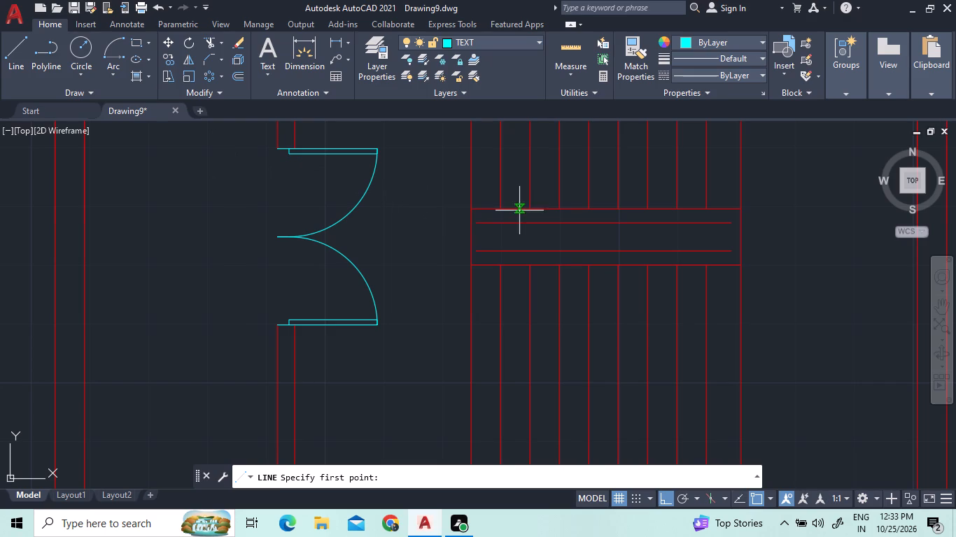
scroll(502, 235, "up", 2)
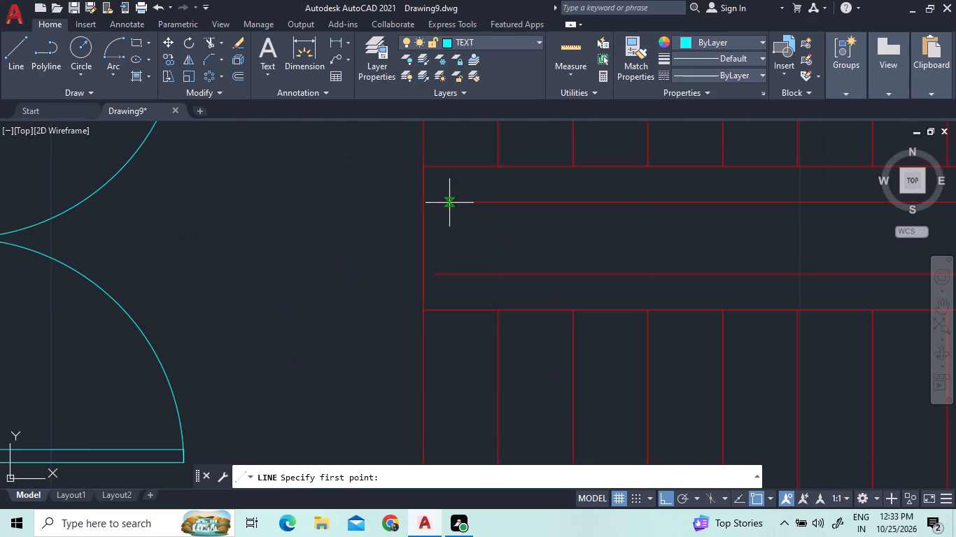
left_click(449, 203)
left_click(446, 274)
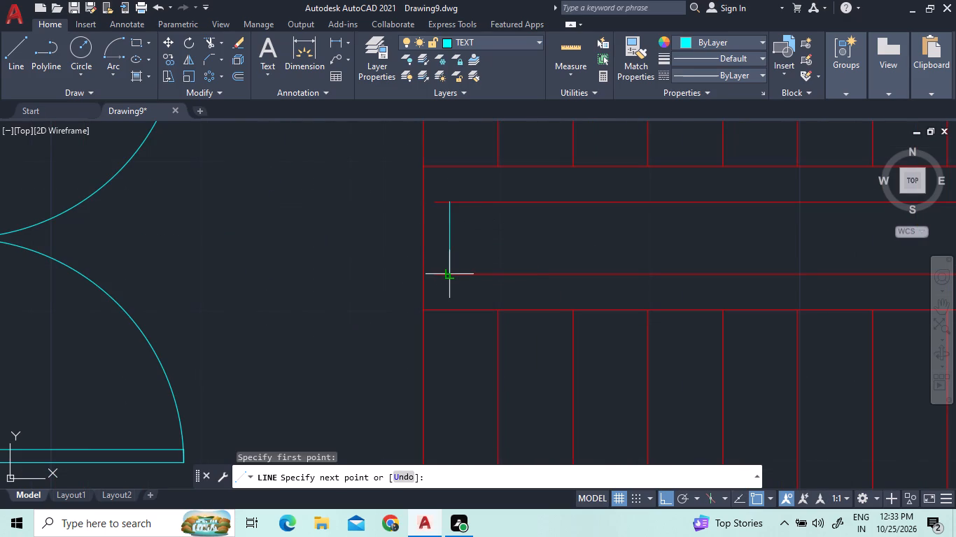
scroll(502, 222, "down", 3)
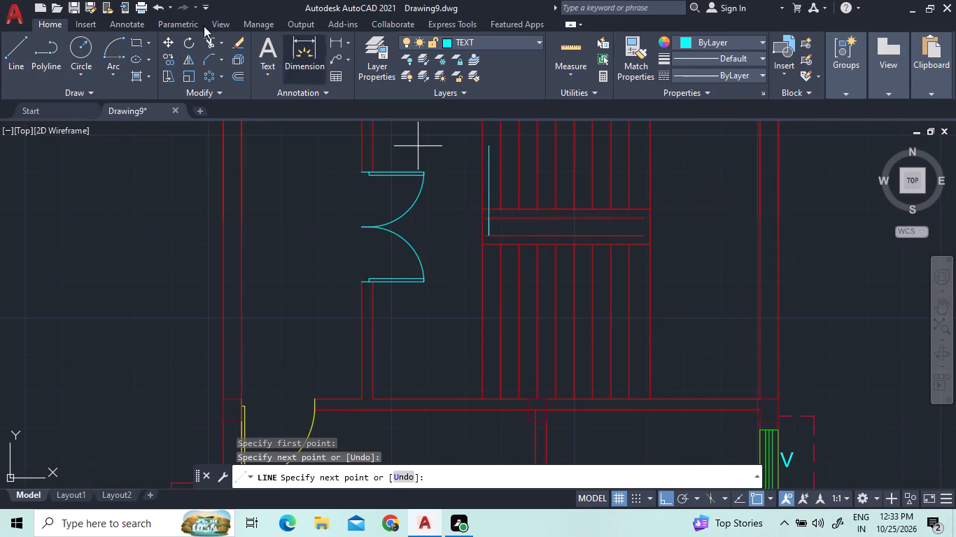
left_click(29, 57)
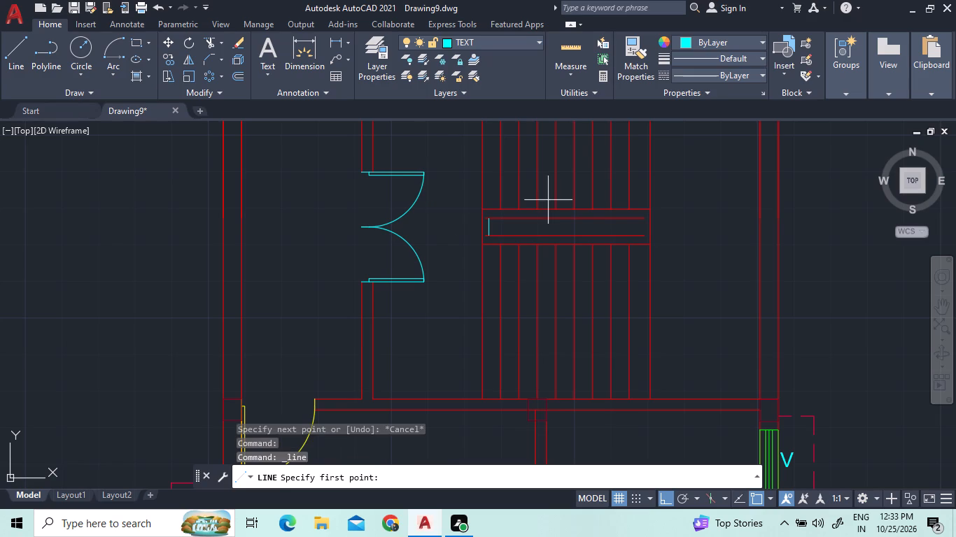
scroll(662, 213, "up", 2)
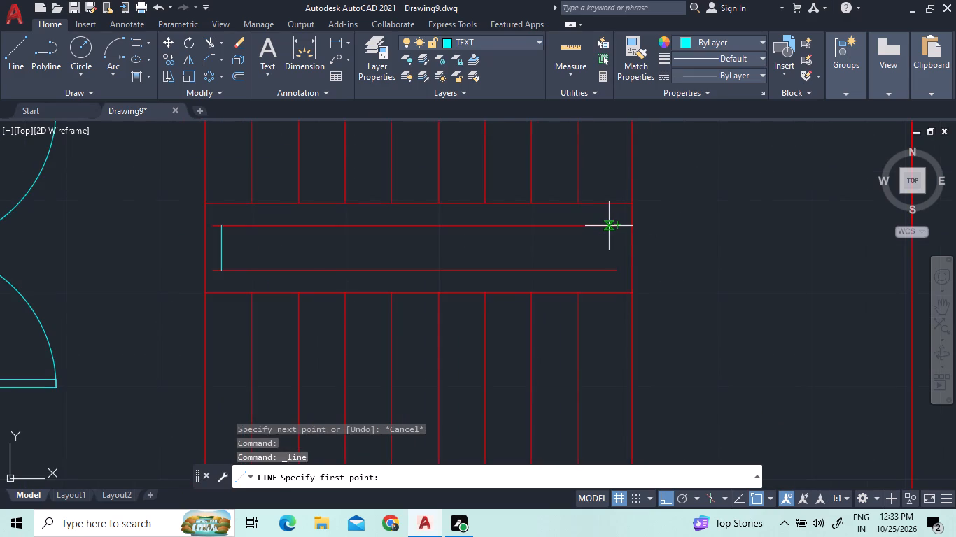
left_click(609, 226)
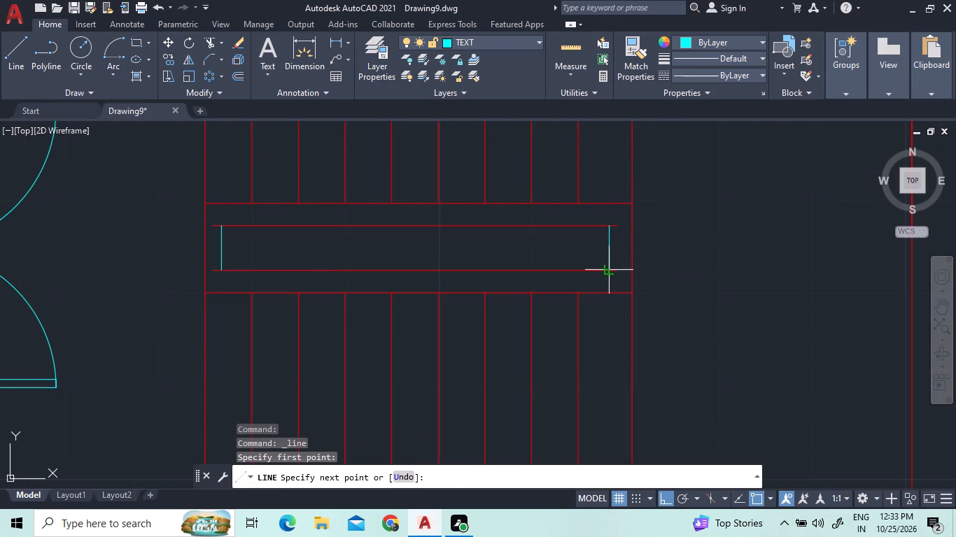
left_click(610, 270)
right_click(712, 217)
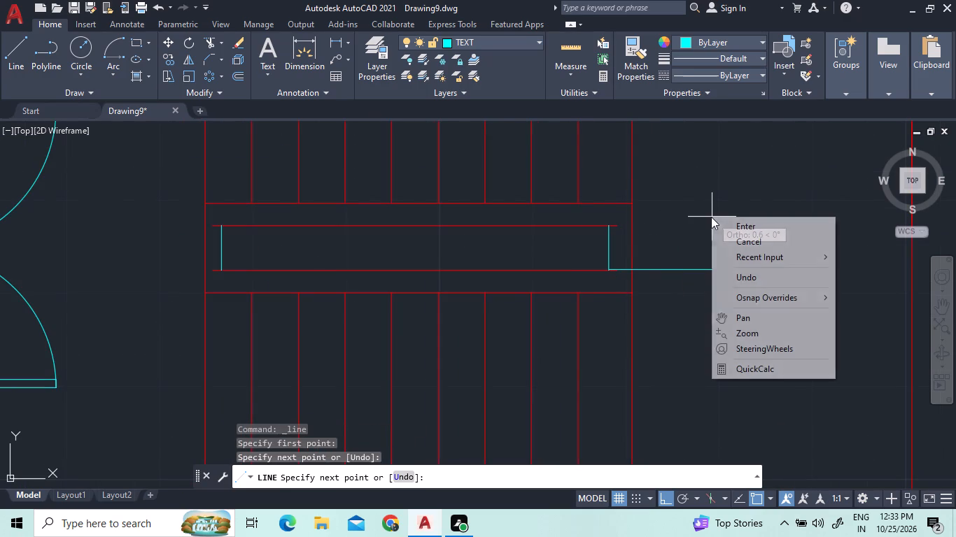
left_click(715, 221)
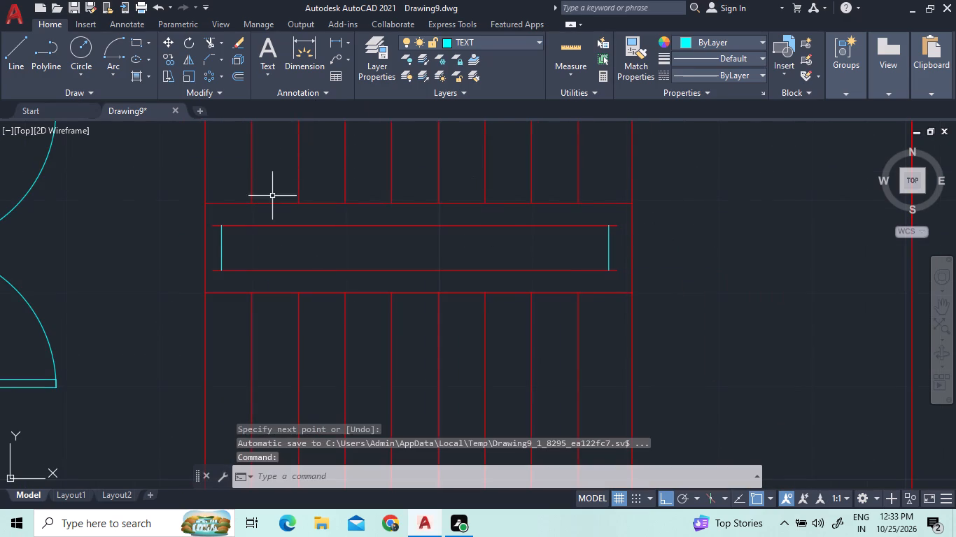
Move the two new short vertical lines of the strip to layer 0.
left_click(221, 244)
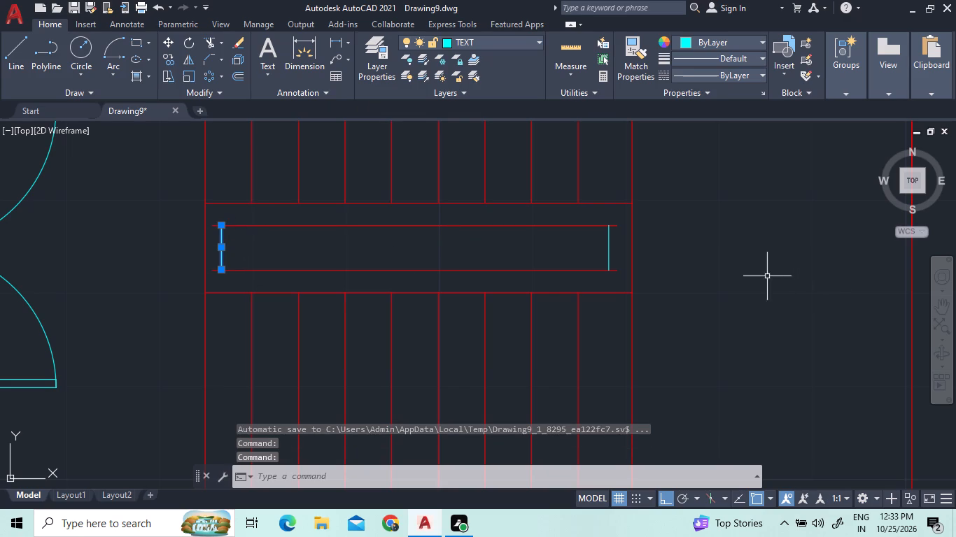
left_click(609, 241)
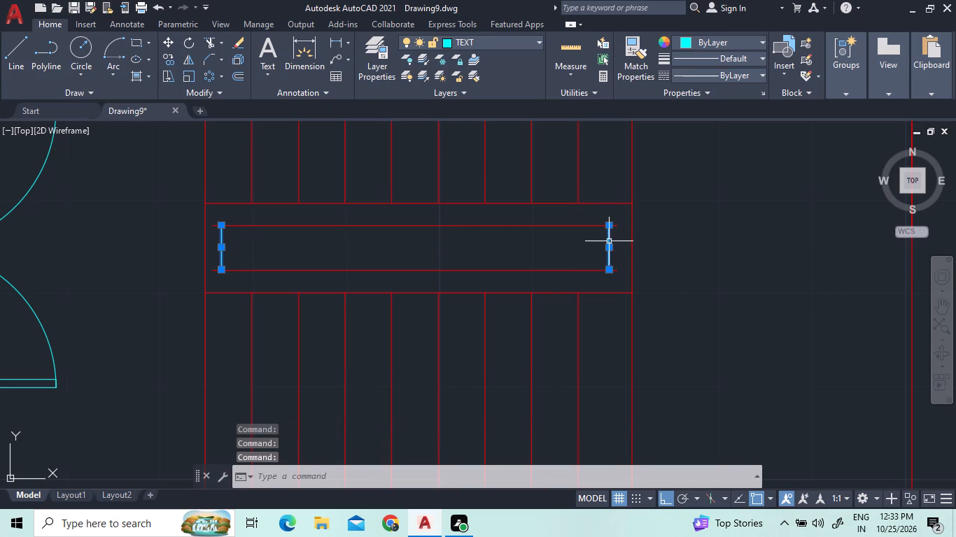
left_click(460, 40)
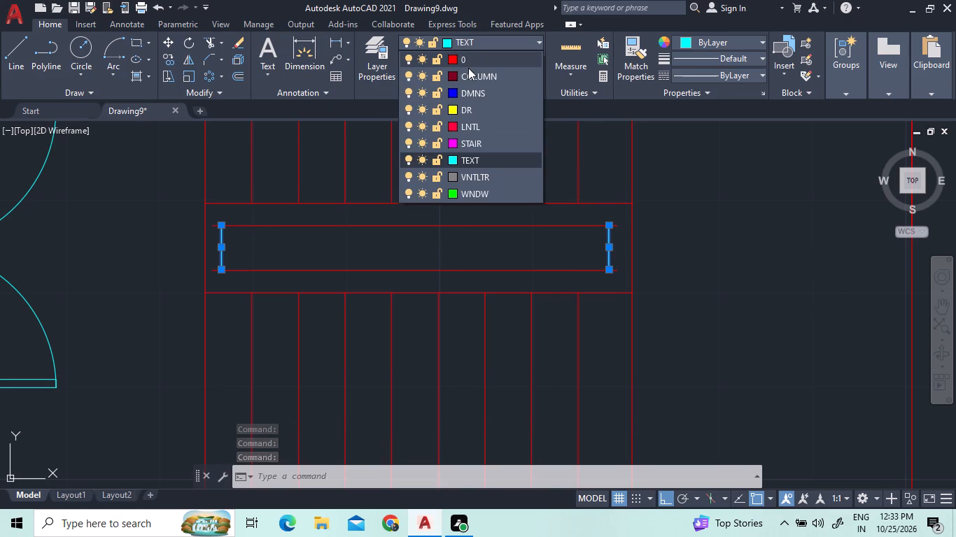
left_click(468, 68)
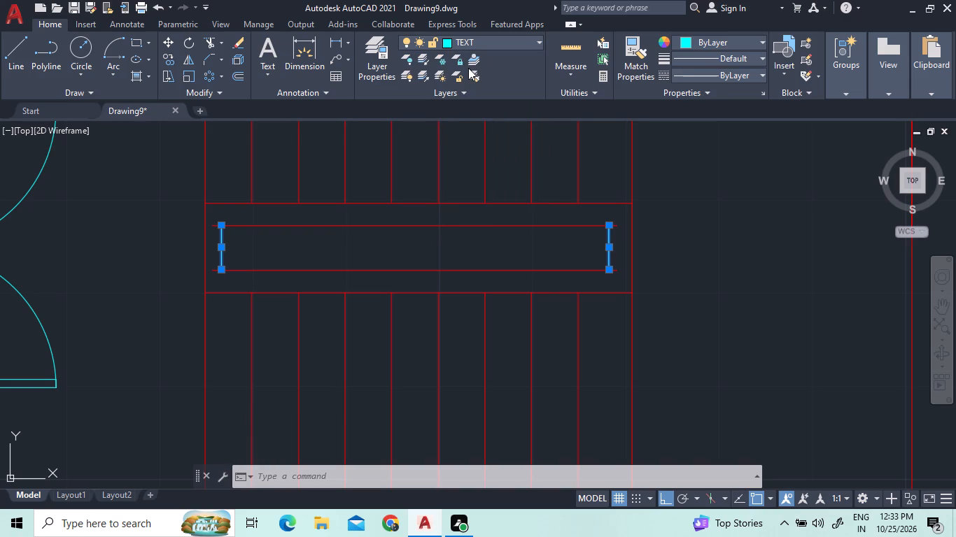
left_click(507, 44)
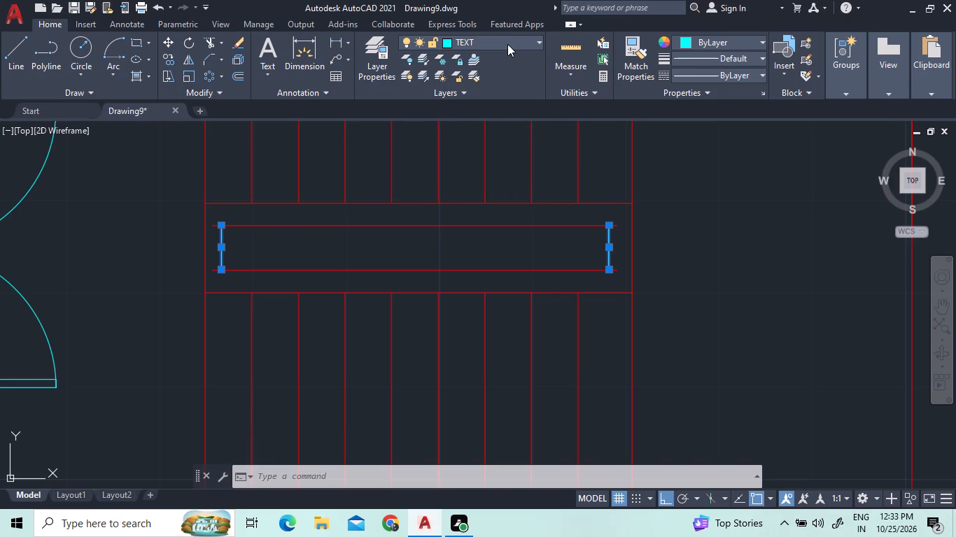
left_click(506, 59)
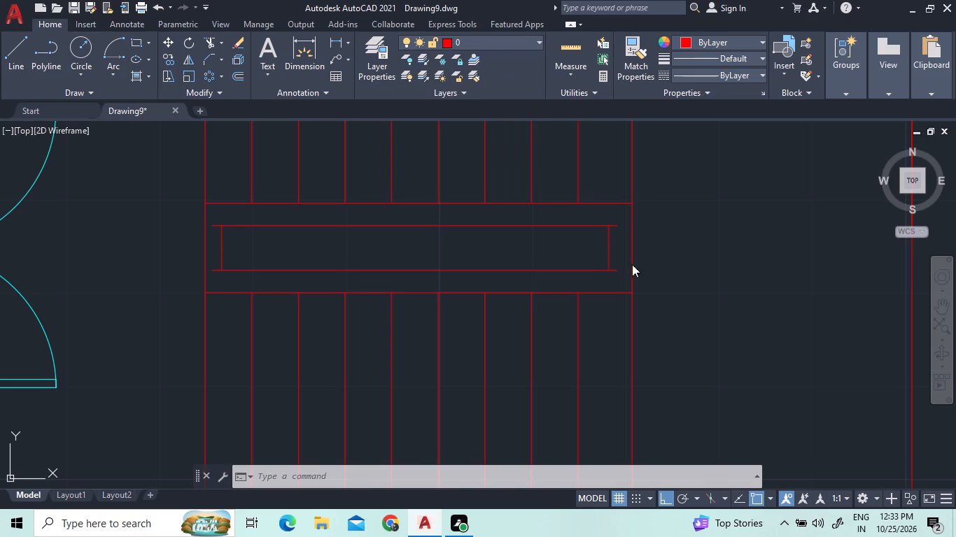
Trim the four ends of the inner horizontal lines projecting beyond the short vertical lines between the stair flights.
left_click(213, 40)
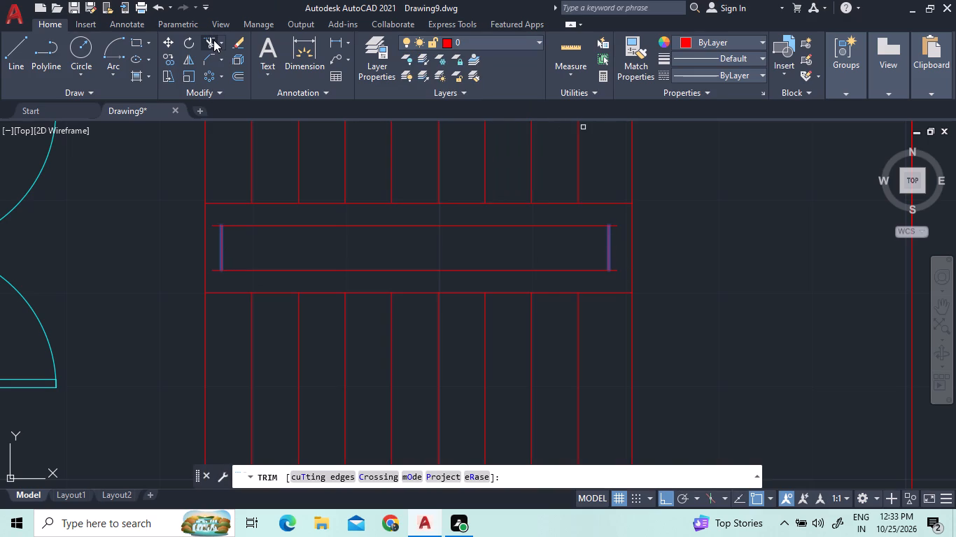
scroll(230, 227, "up", 1)
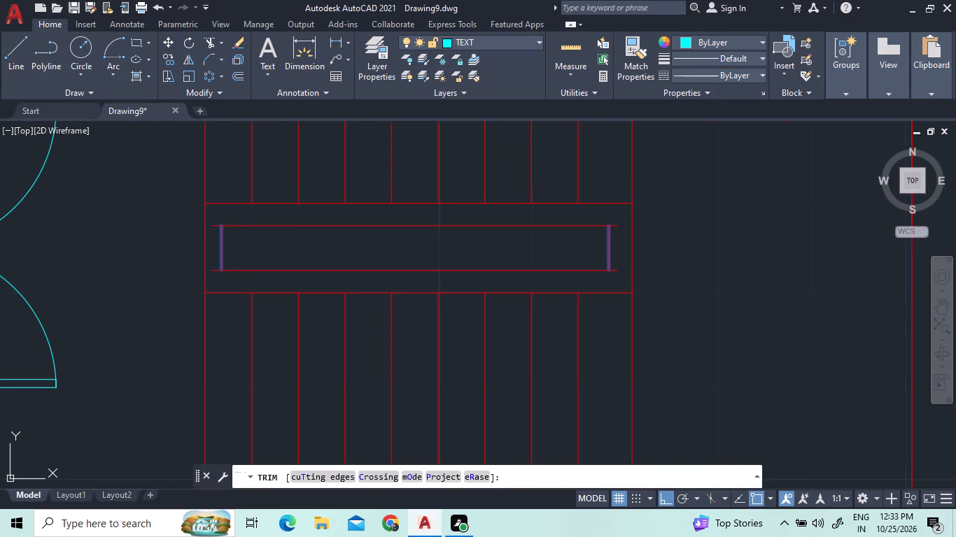
scroll(230, 227, "up", 1)
left_click(200, 222)
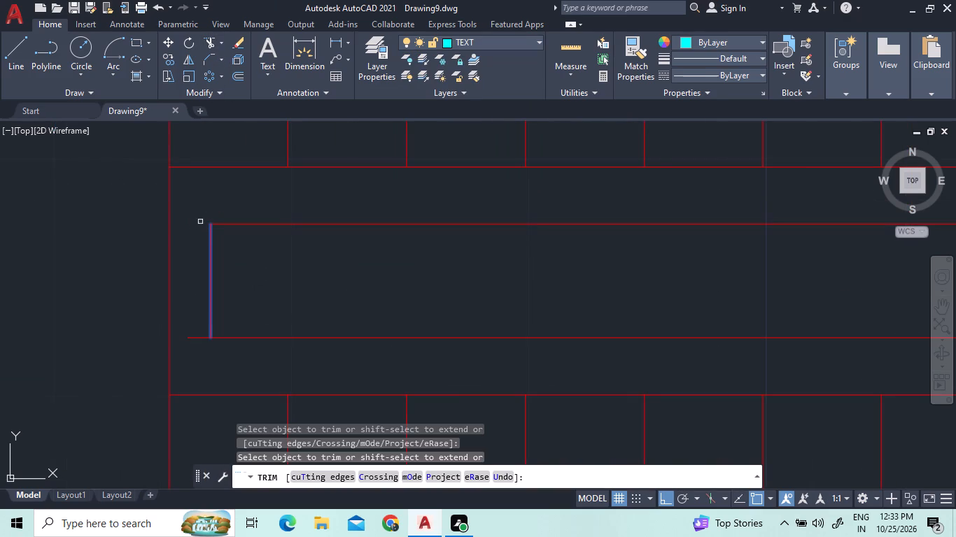
left_click(199, 339)
scroll(210, 338, "down", 4)
scroll(461, 308, "up", 3)
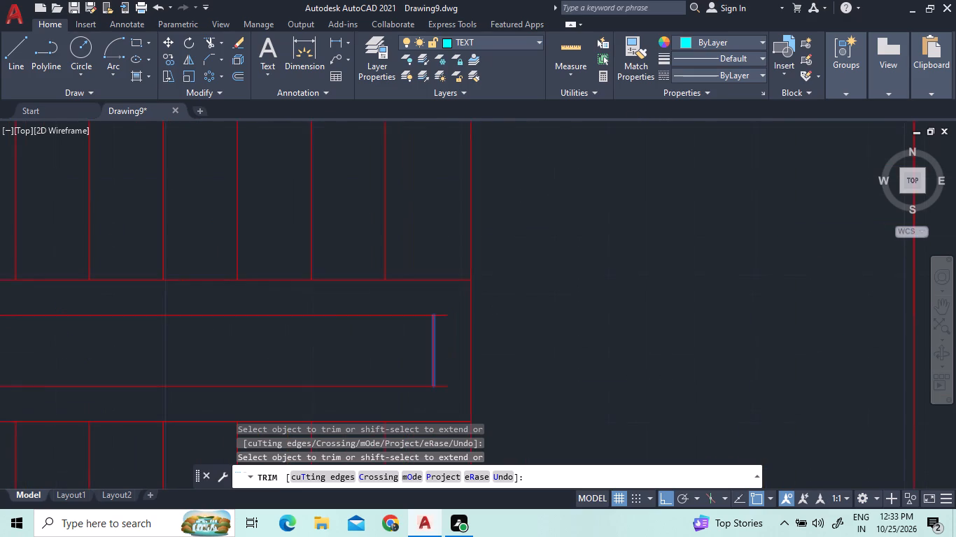
left_click(437, 320)
scroll(436, 338, "down", 3)
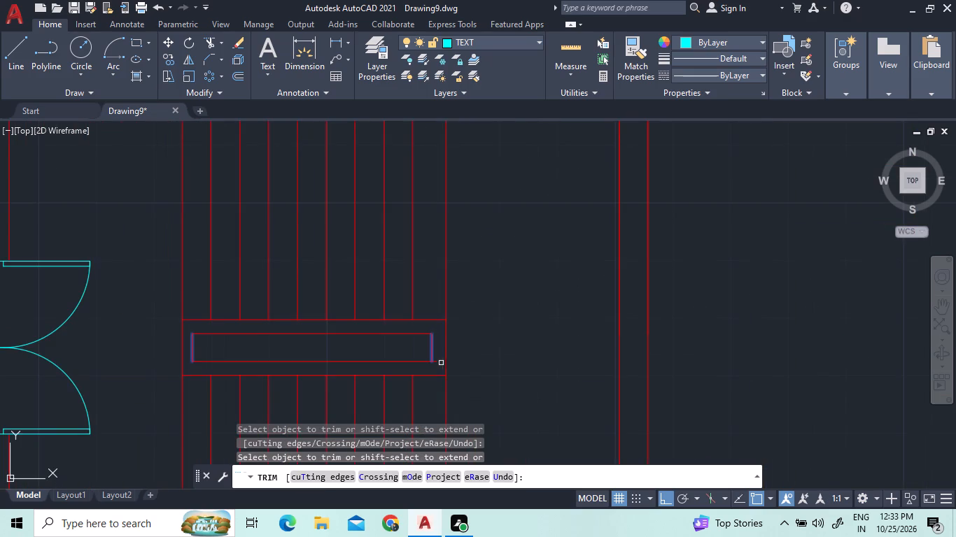
scroll(441, 363, "up", 3)
left_click(414, 360)
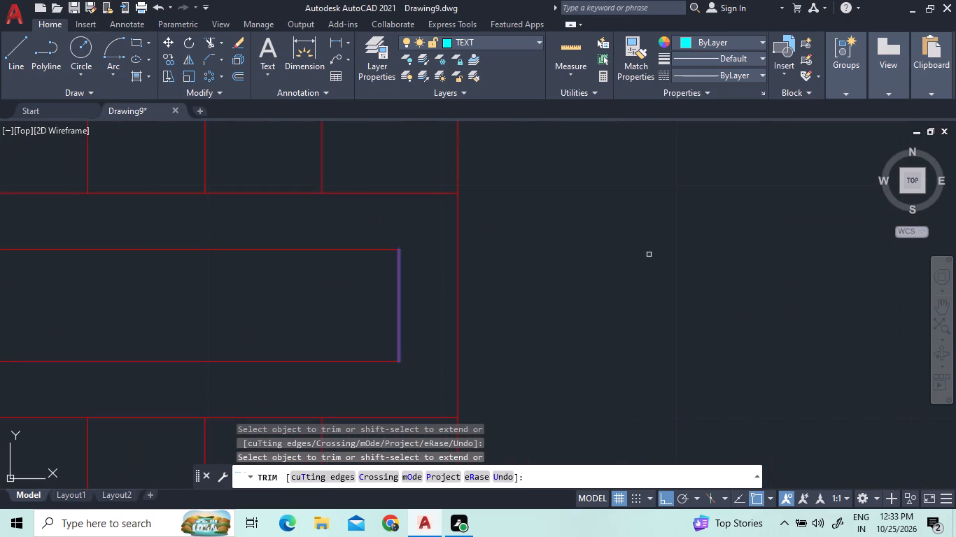
right_click(649, 255)
left_click(653, 256)
left_click(654, 263)
scroll(654, 263, "down", 4)
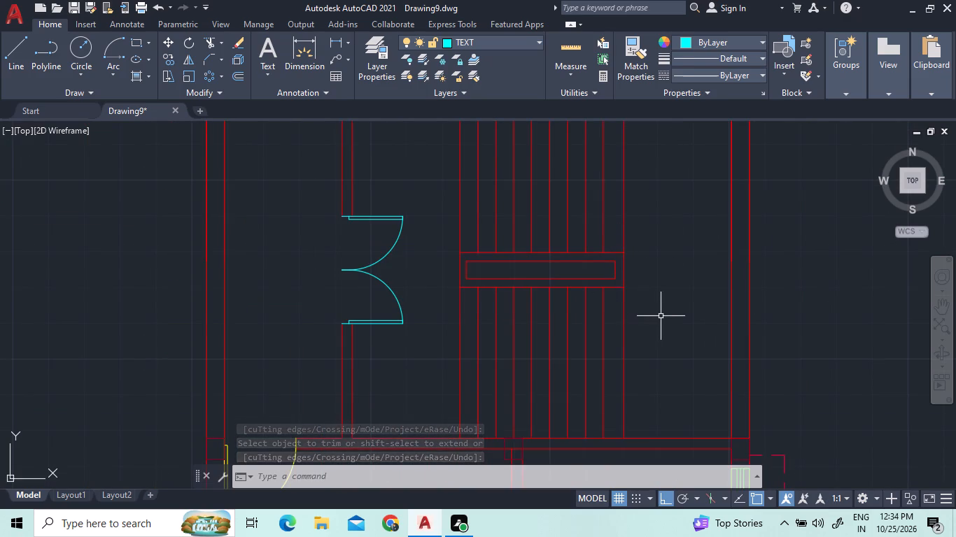
Examine the whole mirrored floor plan, from the central staircase to the rooms and outer walls of both units.
scroll(659, 319, "down", 2)
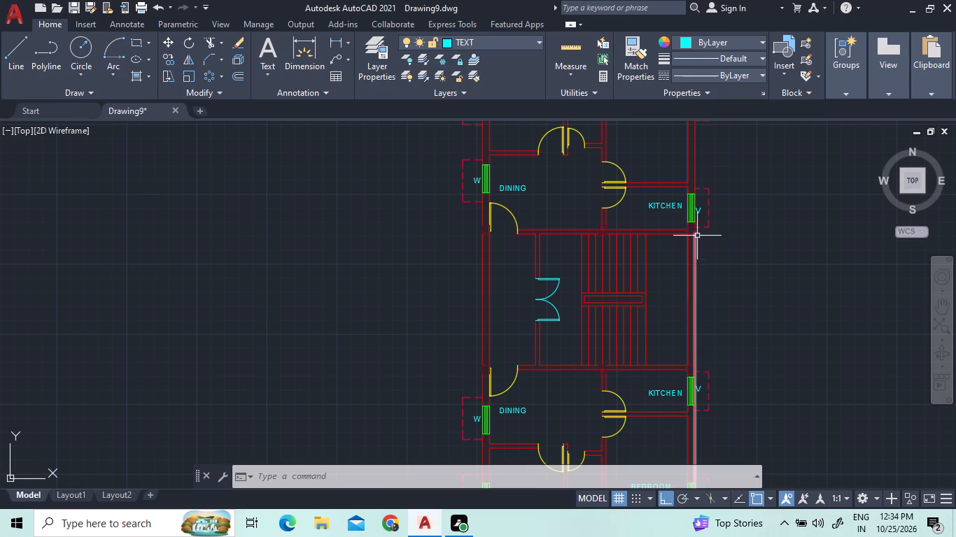
scroll(698, 231, "up", 2)
scroll(674, 259, "down", 2)
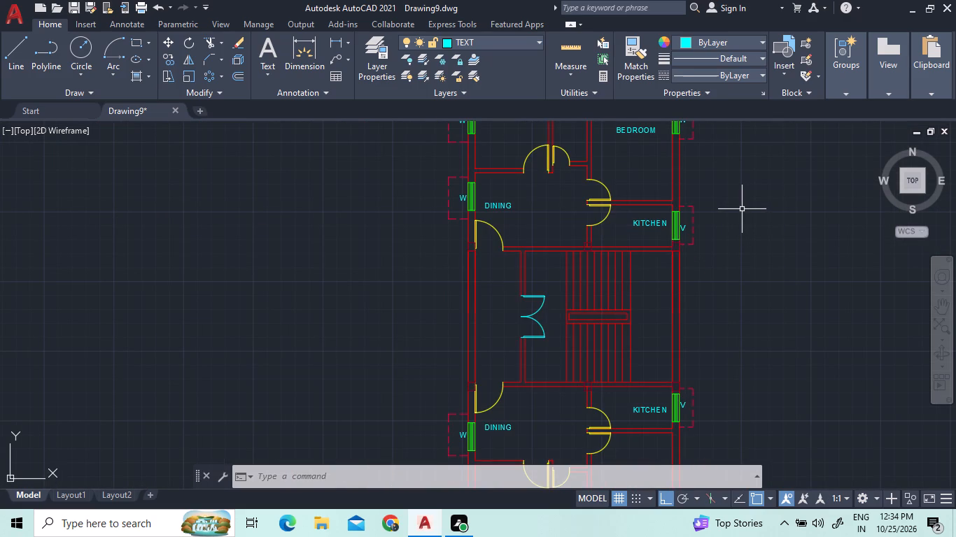
scroll(717, 349, "down", 2)
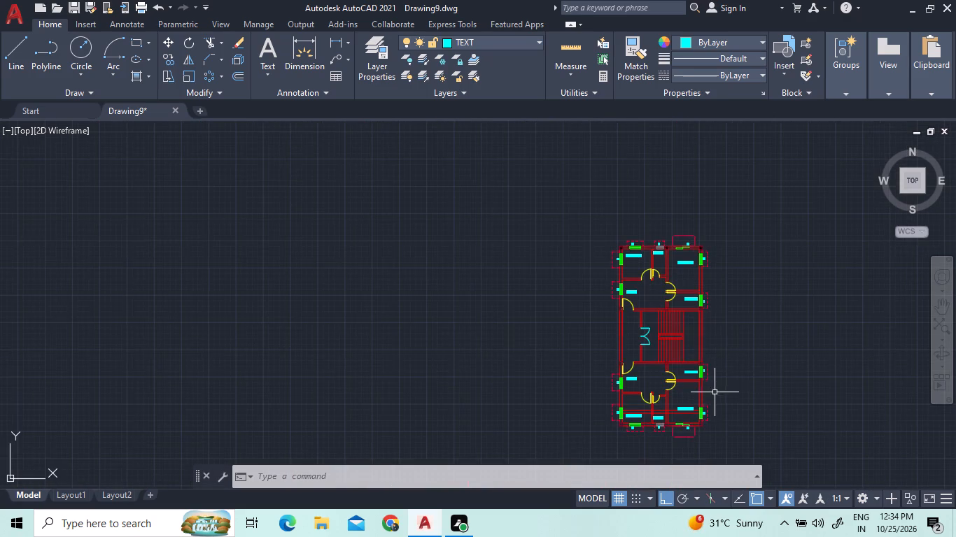
scroll(715, 392, "up", 3)
scroll(713, 389, "down", 3)
scroll(725, 445, "up", 2)
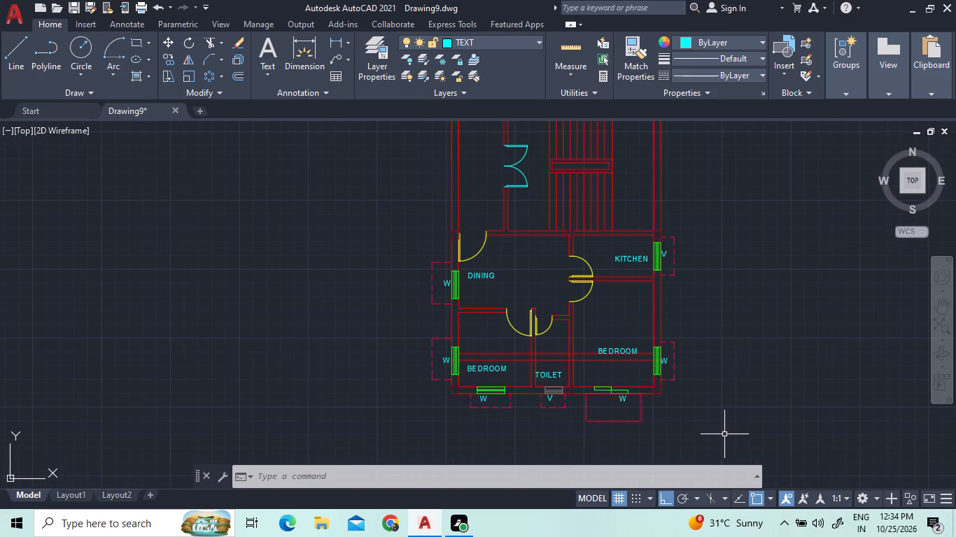
scroll(702, 432, "down", 1)
middle_click_drag(701, 434, 641, 471)
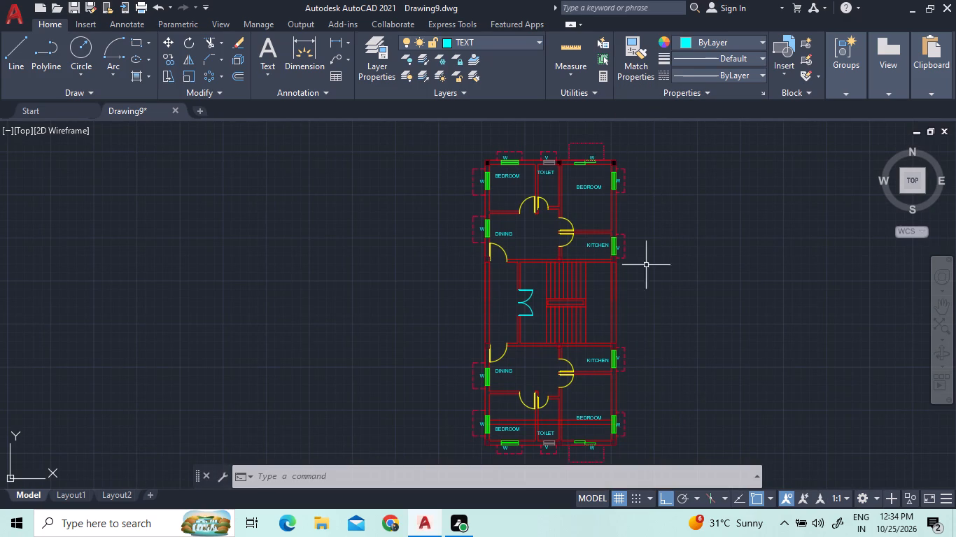
Add a vertical linear dimension of the building's overall length along its kitchen-side outer wall, between the outermost corners.
left_click(328, 41)
left_click(337, 42)
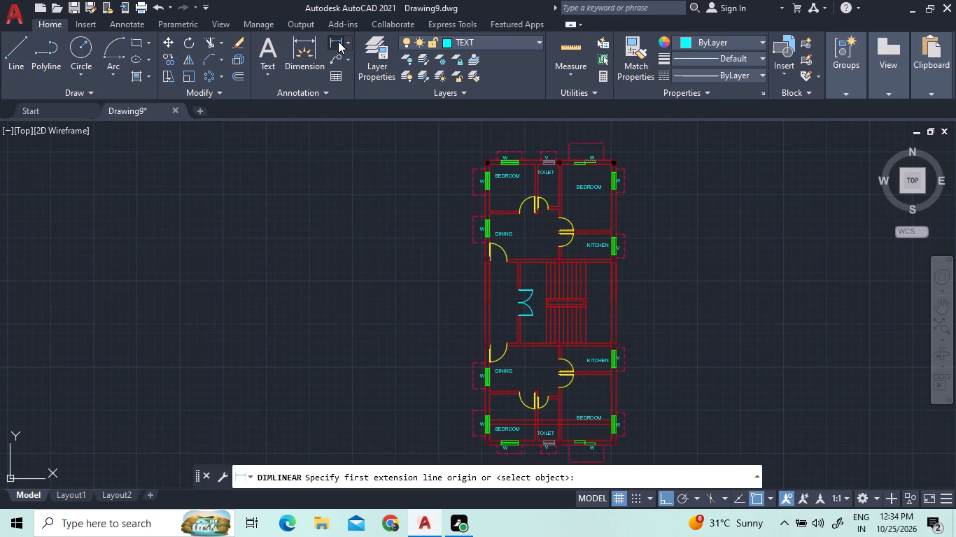
scroll(618, 154, "up", 2)
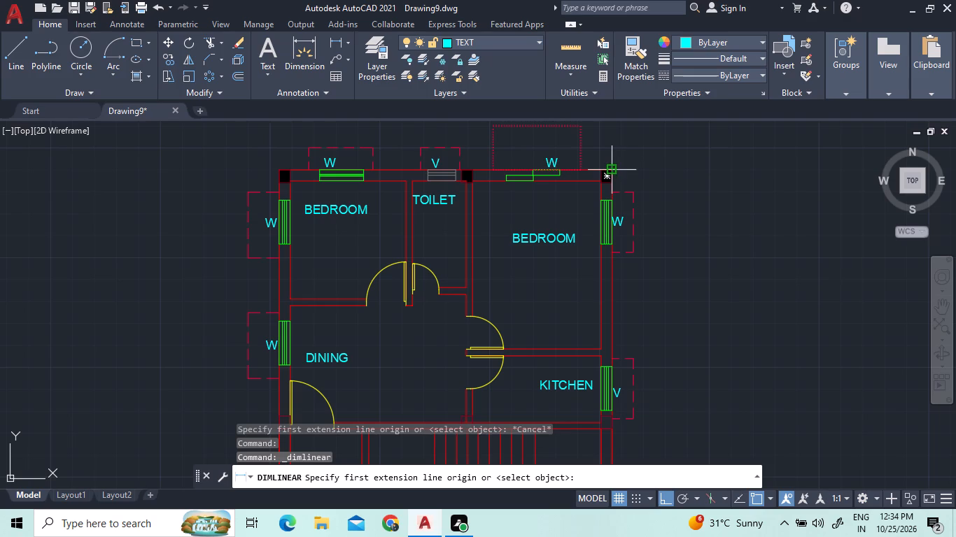
left_click(616, 165)
scroll(628, 295, "down", 2)
scroll(645, 453, "up", 1)
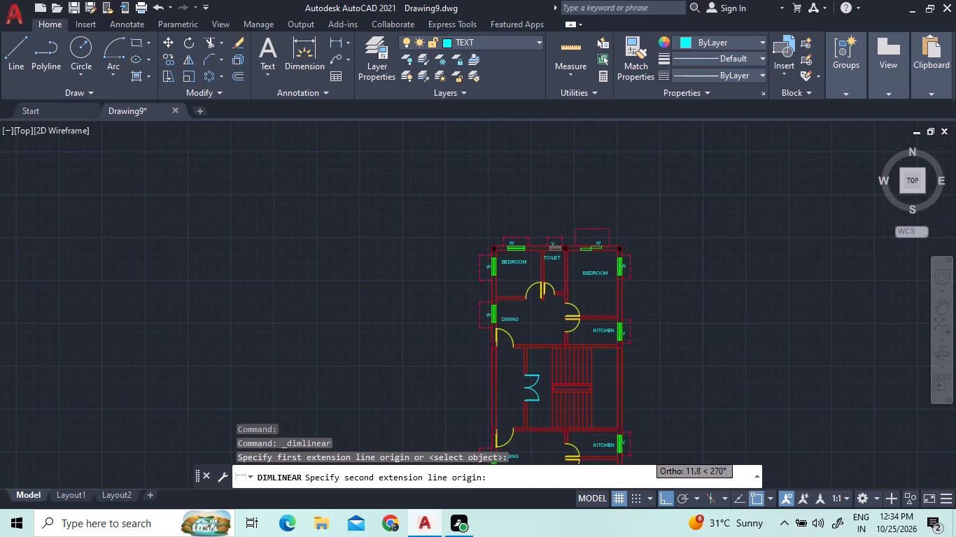
scroll(636, 326, "down", 4)
scroll(621, 371, "up", 4)
scroll(663, 447, "up", 4)
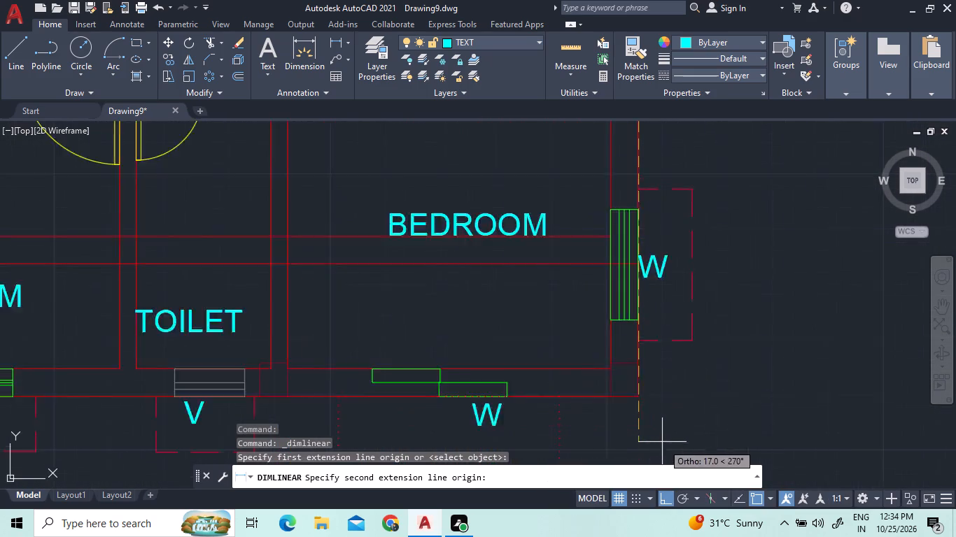
left_click(627, 372)
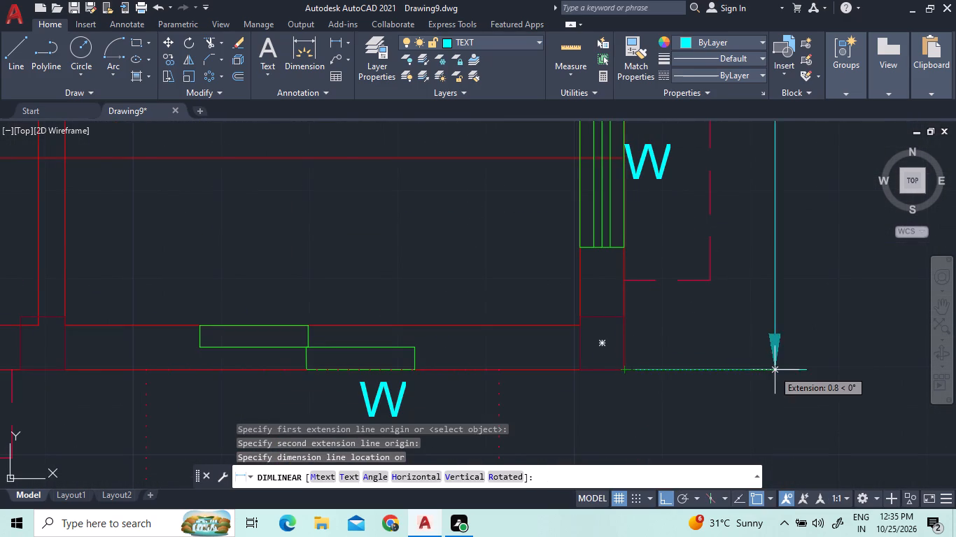
scroll(771, 368, "down", 6)
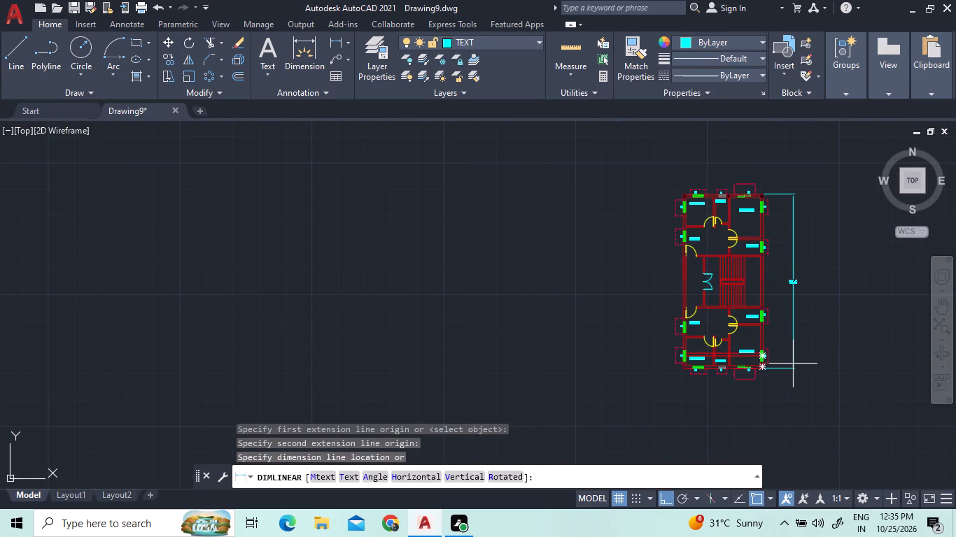
left_click(792, 363)
scroll(837, 278, "up", 2)
scroll(836, 280, "down", 3)
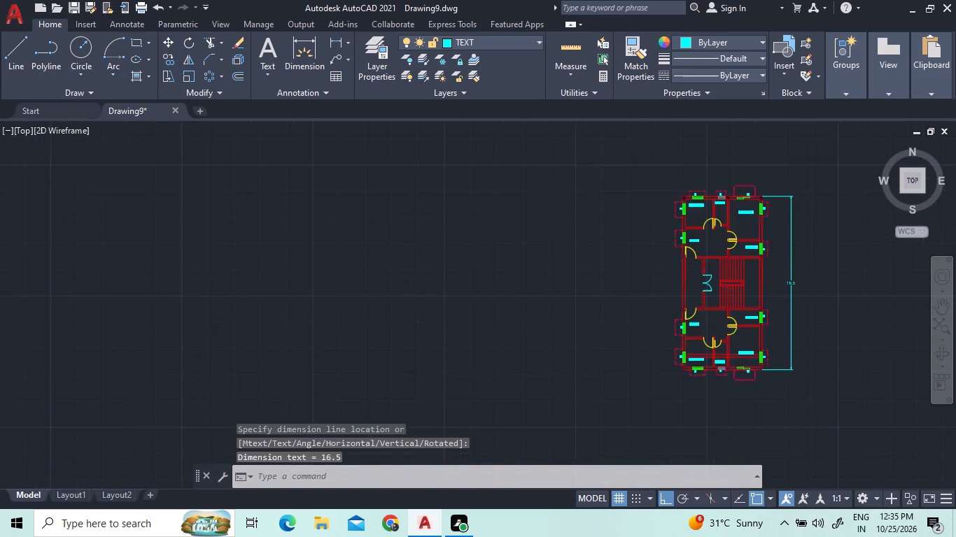
scroll(847, 189, "up", 2)
scroll(795, 276, "up", 1)
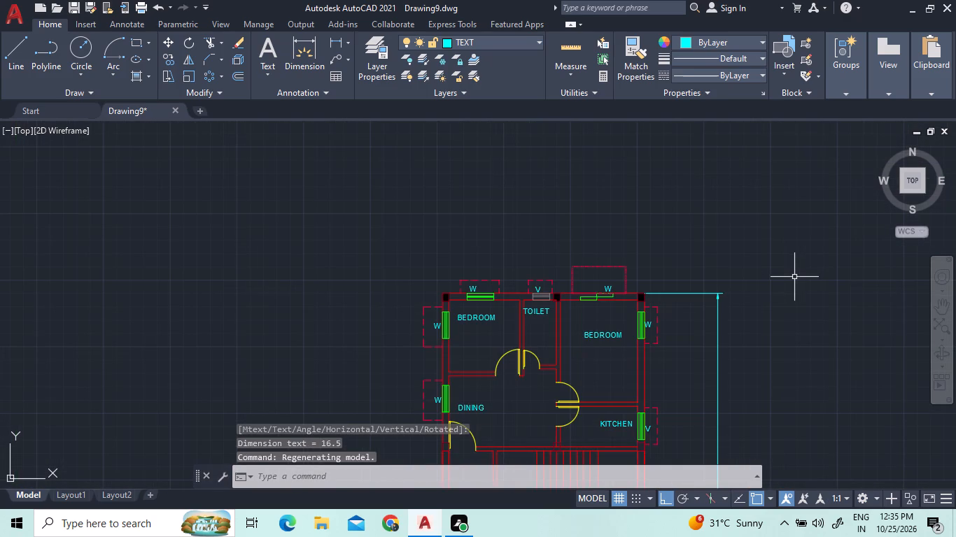
Add a horizontal linear dimension of the building's overall width outside the bedroom-and-toilet end wall, between its outermost corners.
scroll(782, 305, "up", 3)
scroll(780, 303, "down", 2)
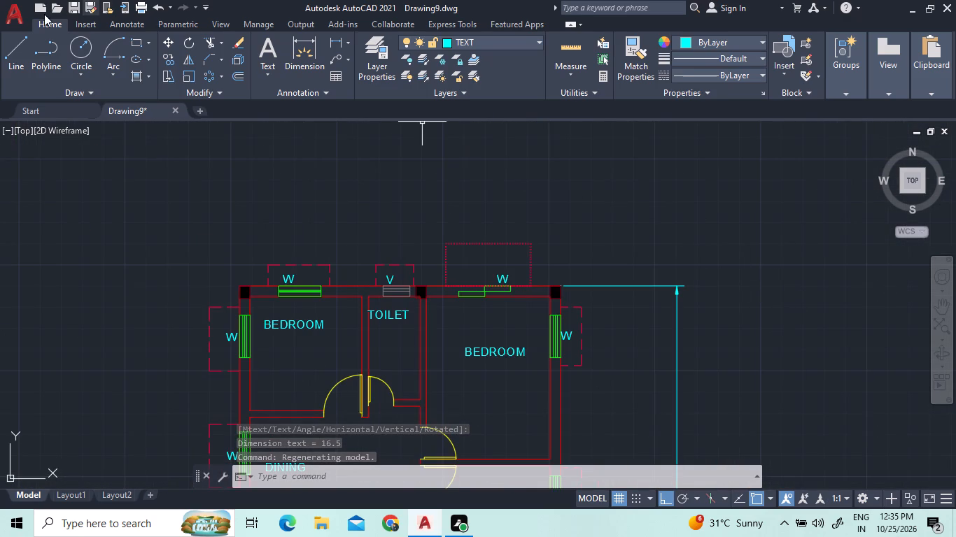
left_click(230, 76)
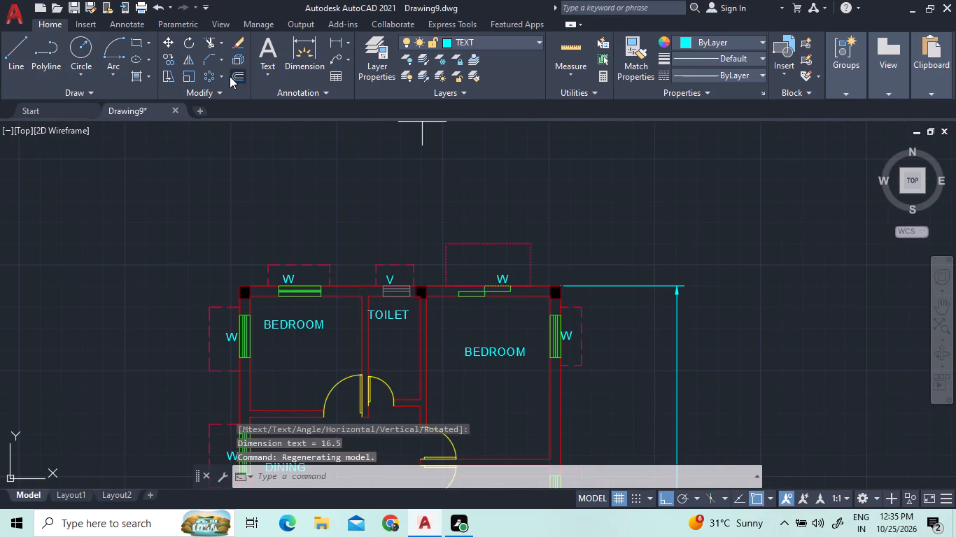
left_click(335, 41)
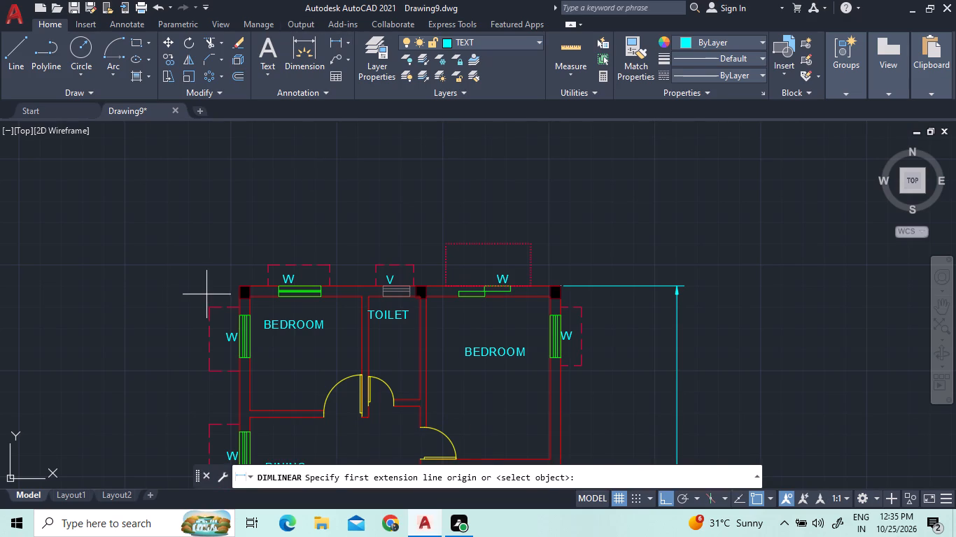
left_click_drag(236, 284, 246, 285)
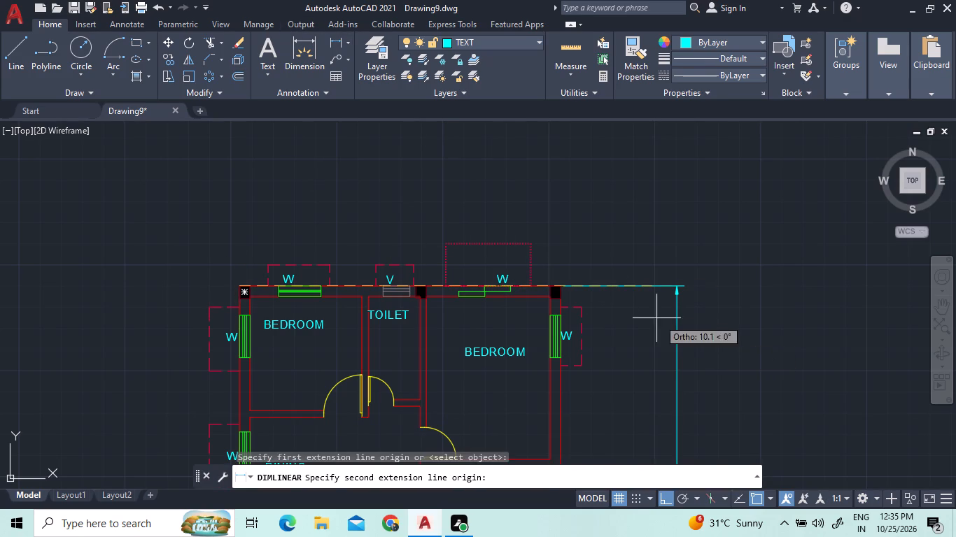
left_click(563, 287)
left_click(576, 205)
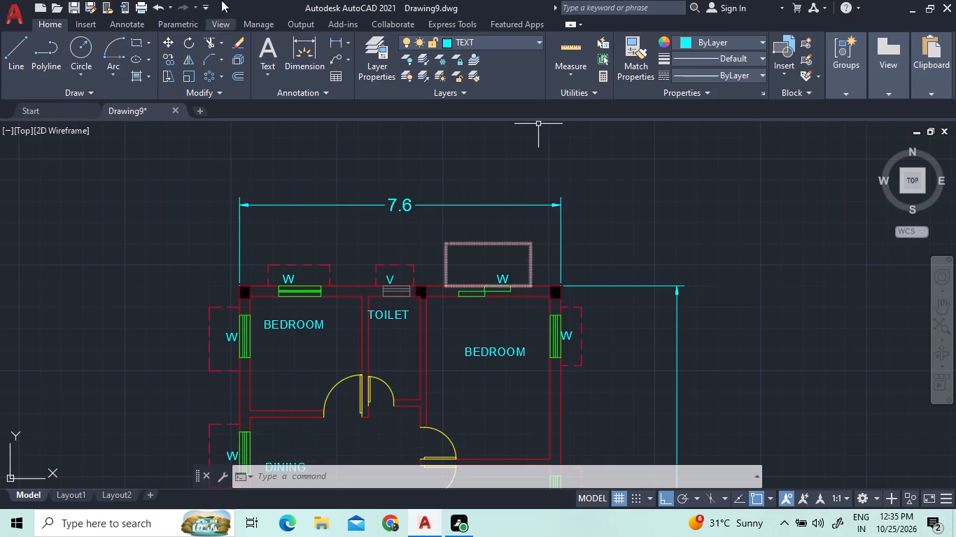
Add a vertical linear dimension of the staircase hall's clear length just inside the outer wall, between the two kitchen walls.
left_click(338, 41)
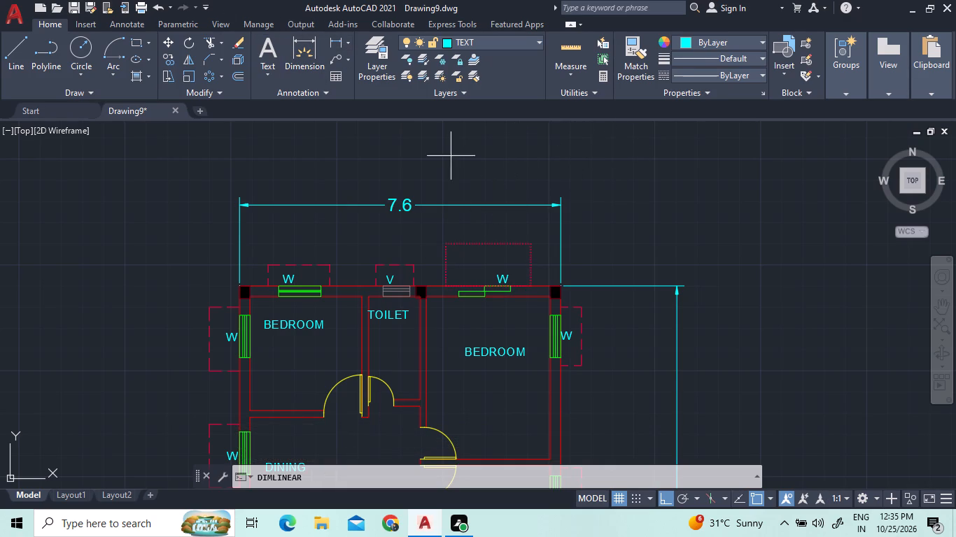
scroll(531, 180, "down", 3)
scroll(491, 277, "up", 2)
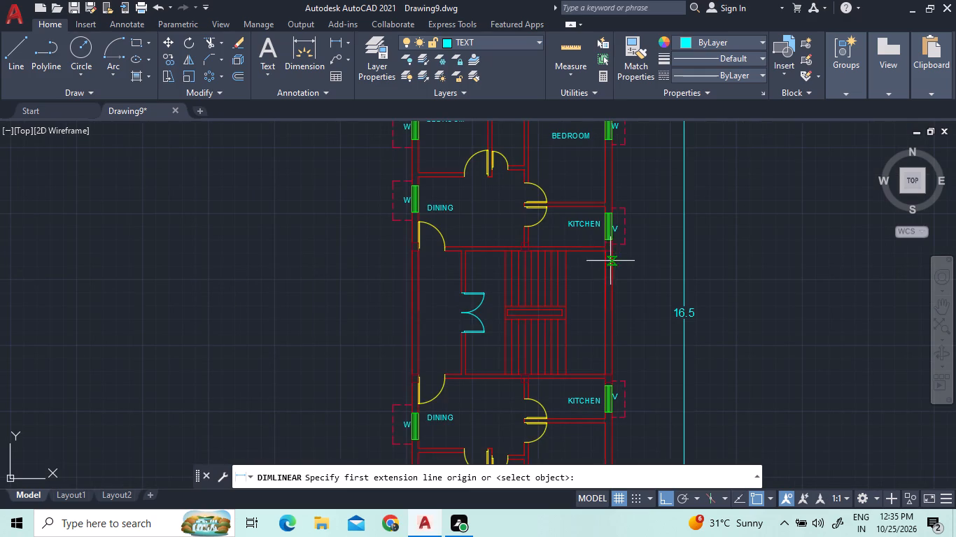
left_click_drag(604, 251, 617, 322)
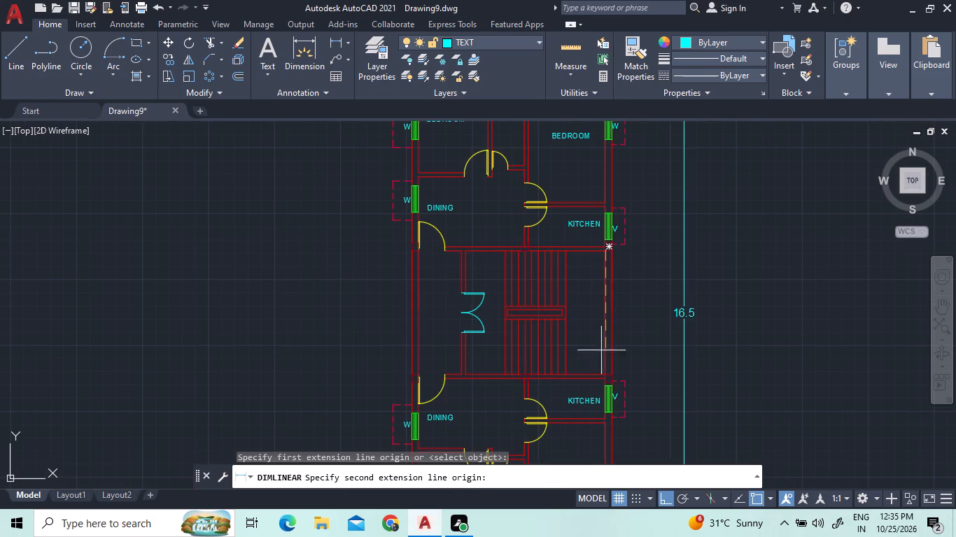
scroll(598, 375, "up", 3)
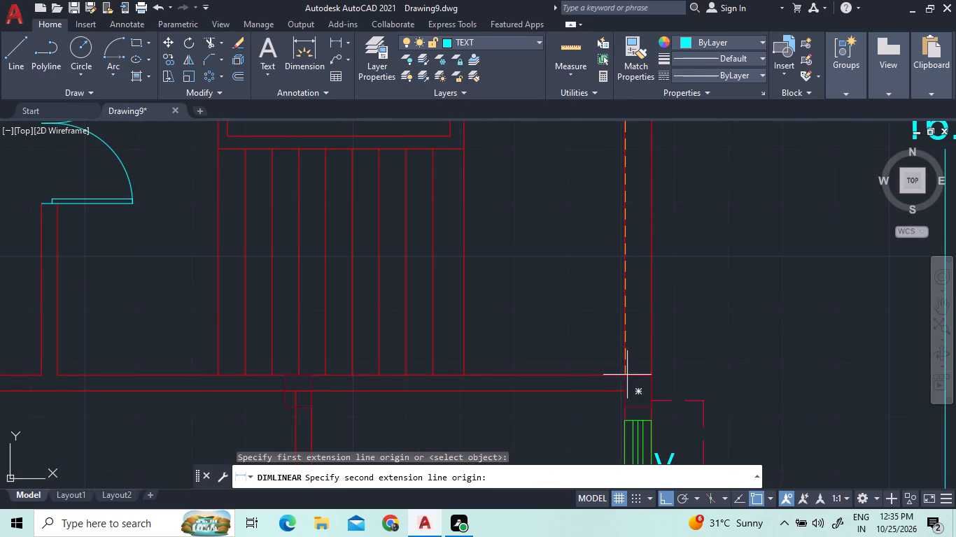
left_click(624, 375)
scroll(563, 365, "down", 2)
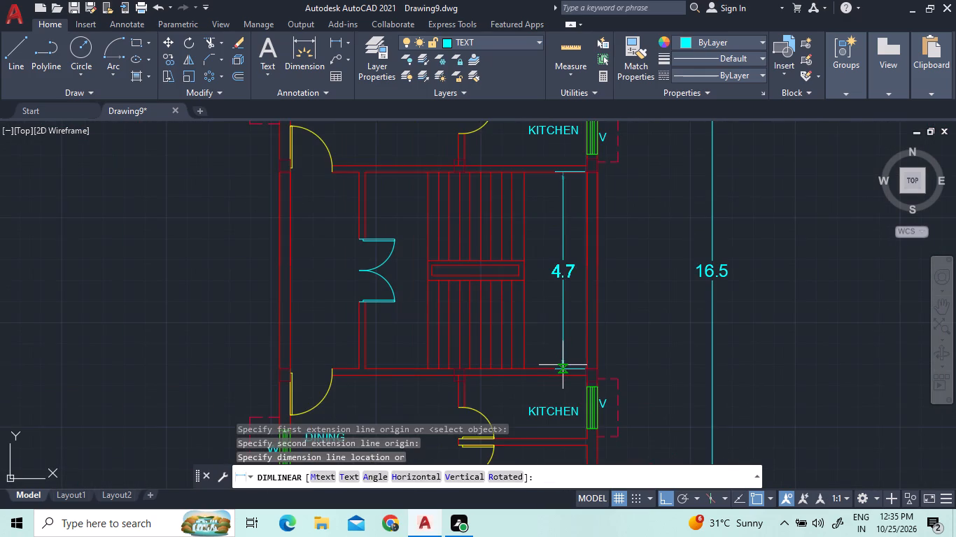
left_click(561, 363)
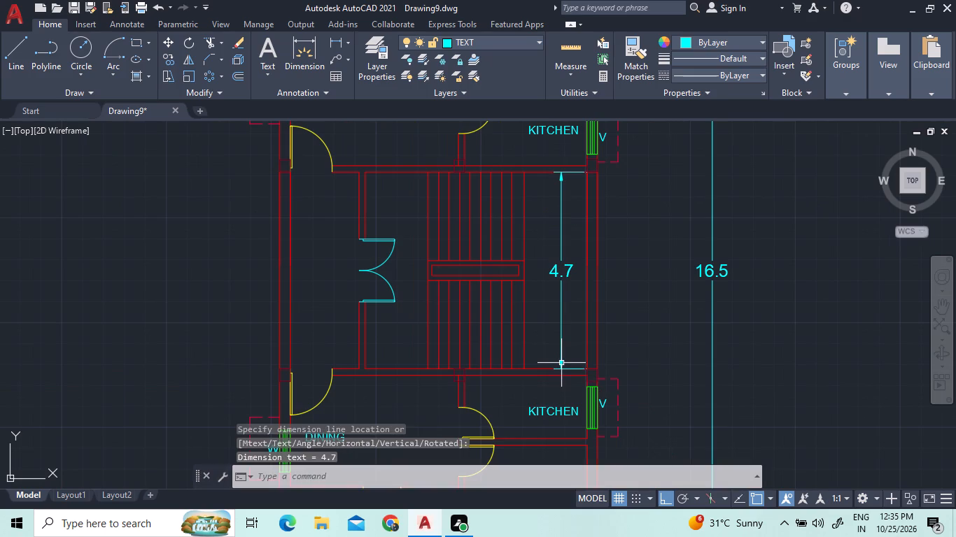
Add a horizontal linear dimension across the staircase hall, from the inner face of the double-door wall to the outer wall.
scroll(567, 162, "up", 2)
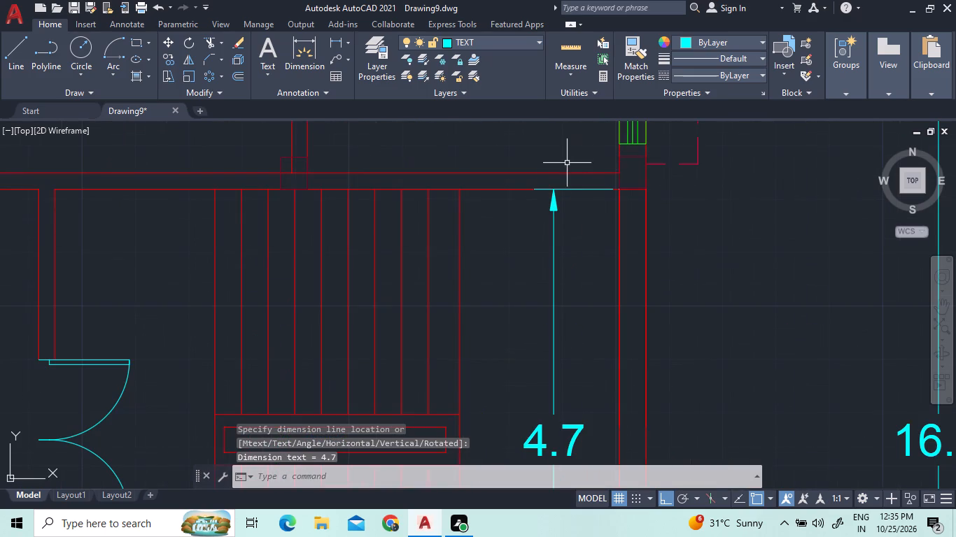
scroll(572, 214, "down", 2)
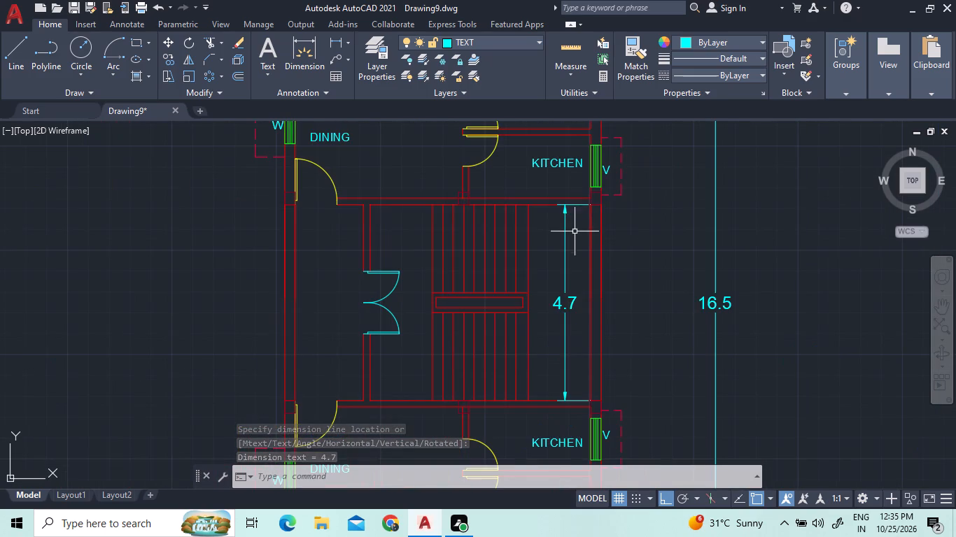
scroll(575, 236, "up", 1)
scroll(575, 235, "down", 1)
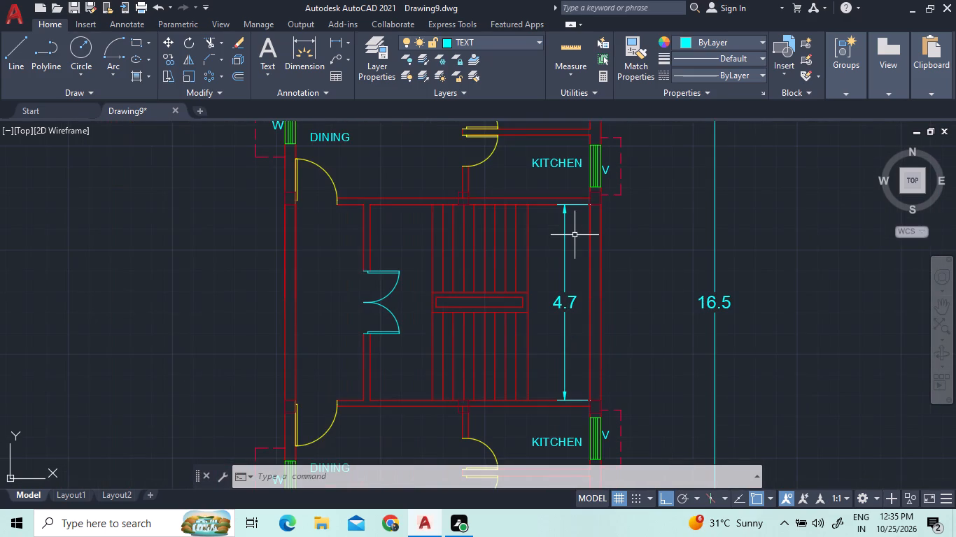
scroll(577, 306, "up", 2)
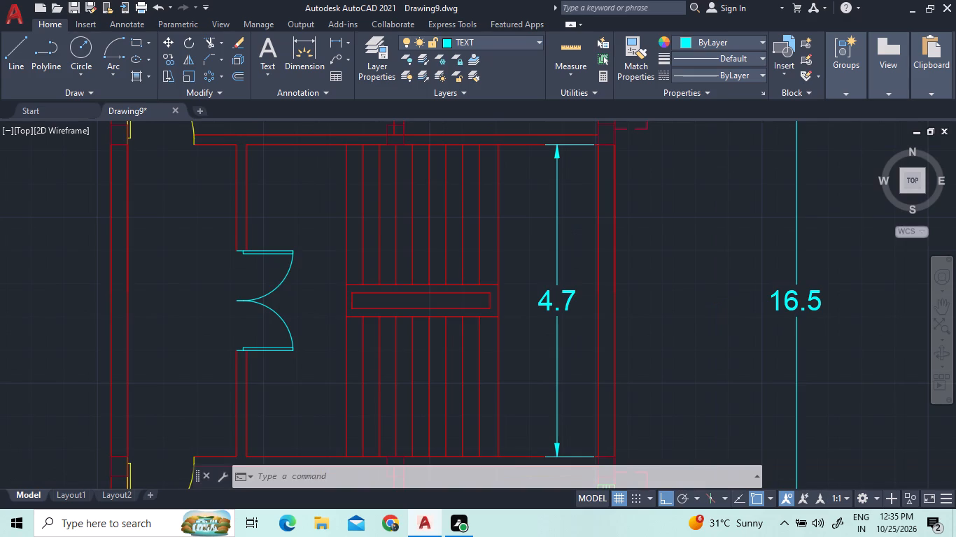
scroll(577, 306, "down", 1)
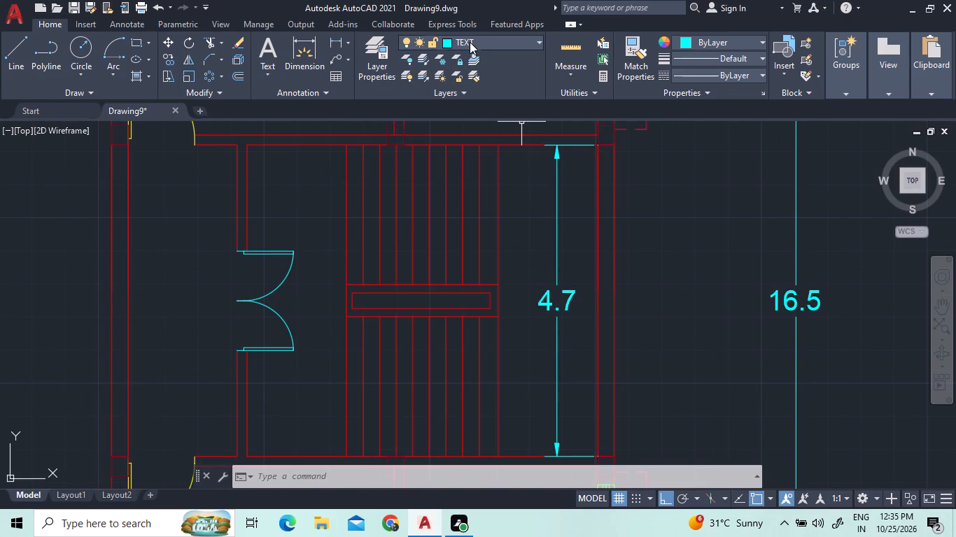
left_click(338, 43)
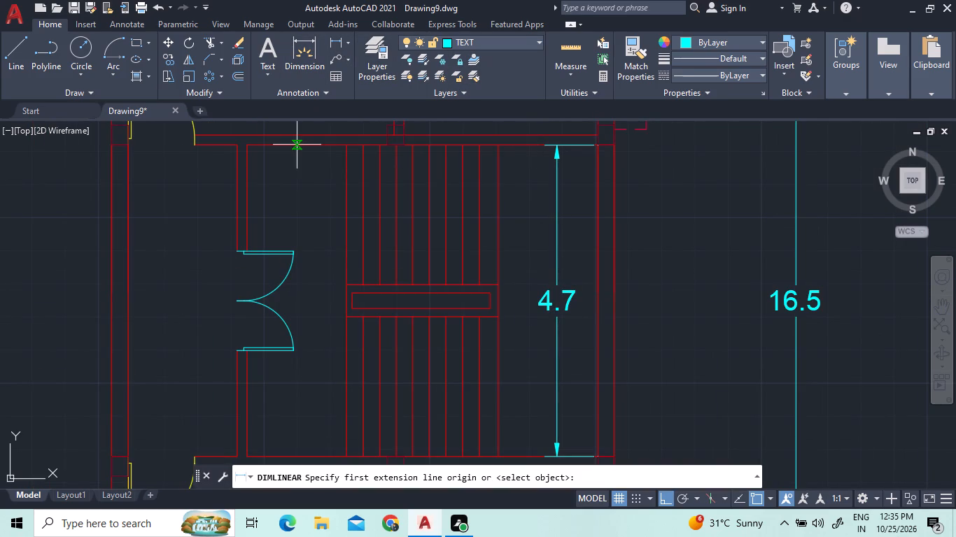
left_click_drag(244, 147, 252, 150)
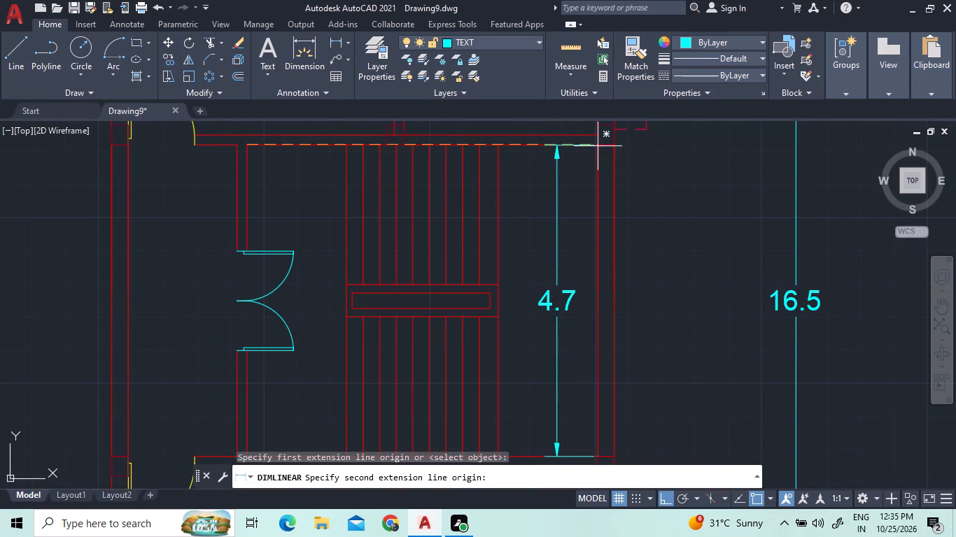
left_click(597, 144)
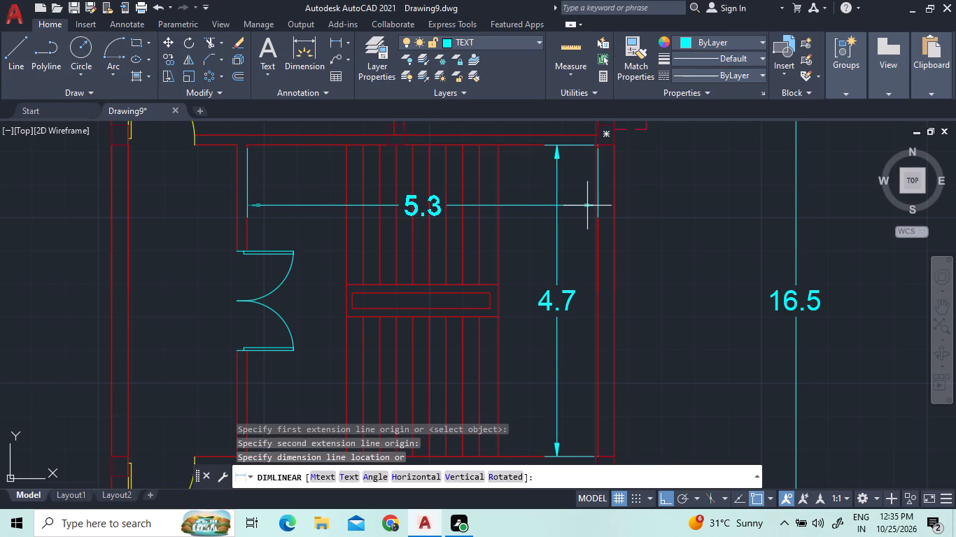
left_click(587, 205)
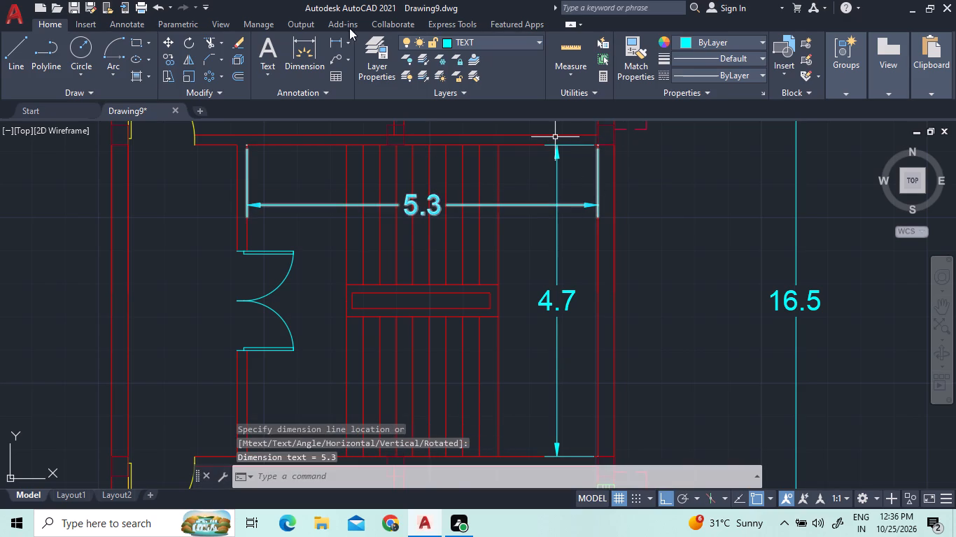
Add a horizontal linear dimension across the upper stair flight, from its first to its last tread line.
left_click(335, 36)
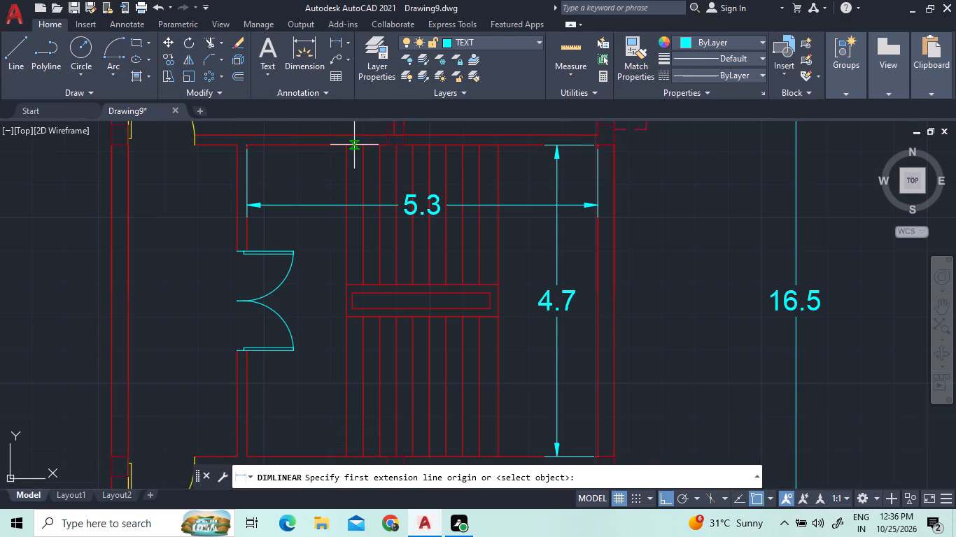
left_click(344, 141)
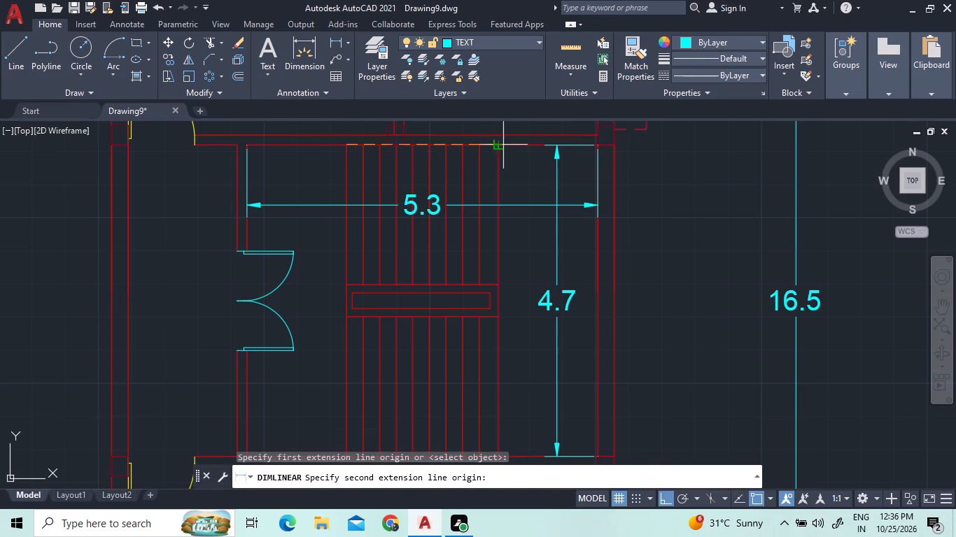
left_click(502, 146)
left_click(493, 176)
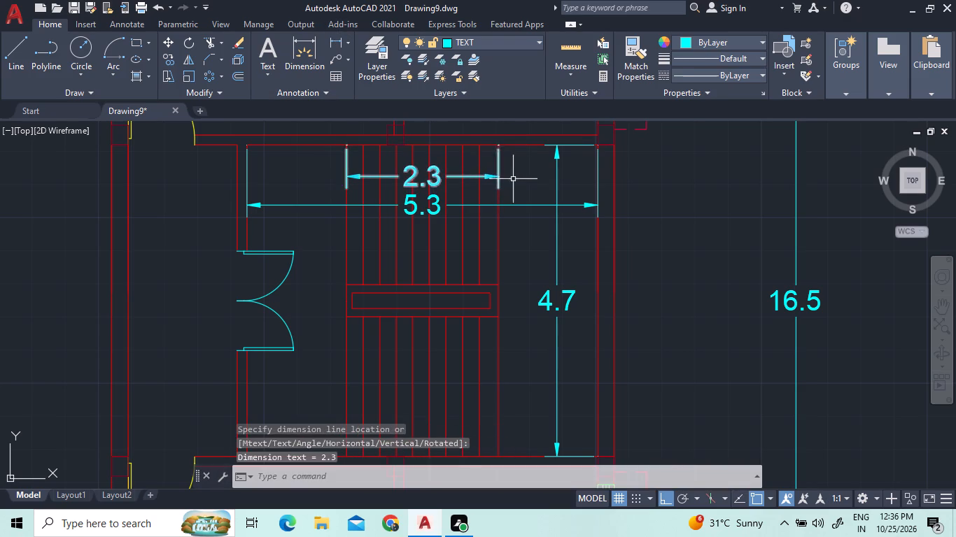
Add a horizontal linear dimension of the passage's clear width, between the double-door wall and the outer wall.
scroll(521, 206, "down", 3)
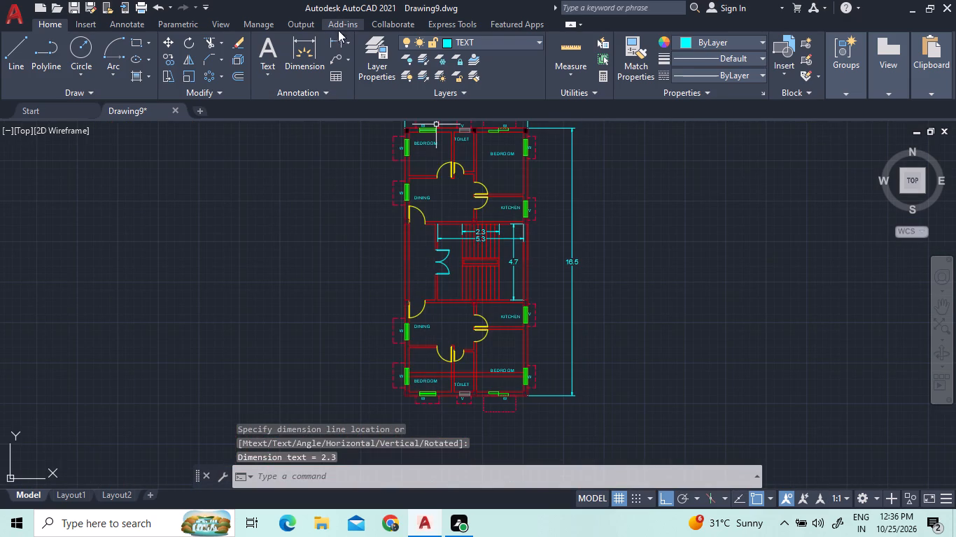
left_click(337, 40)
scroll(438, 251, "up", 2)
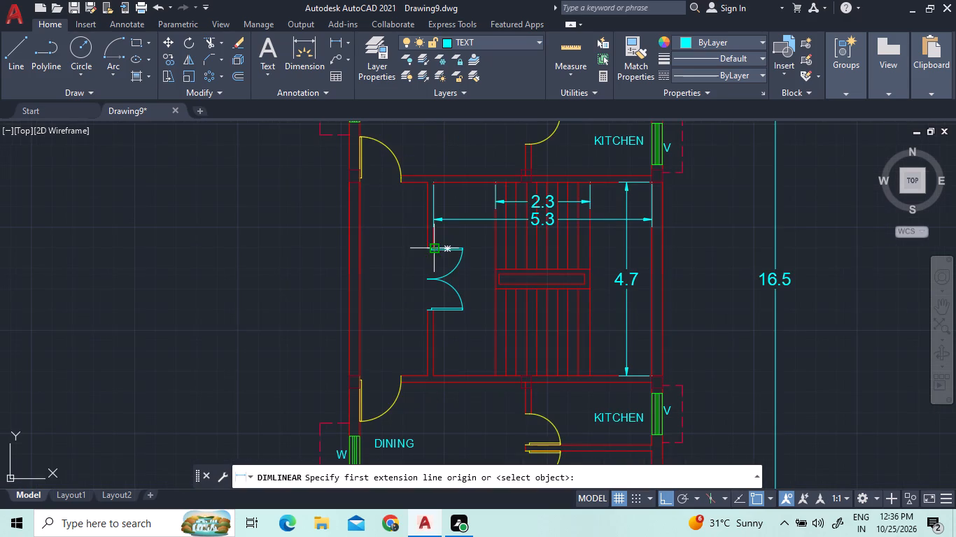
left_click(427, 220)
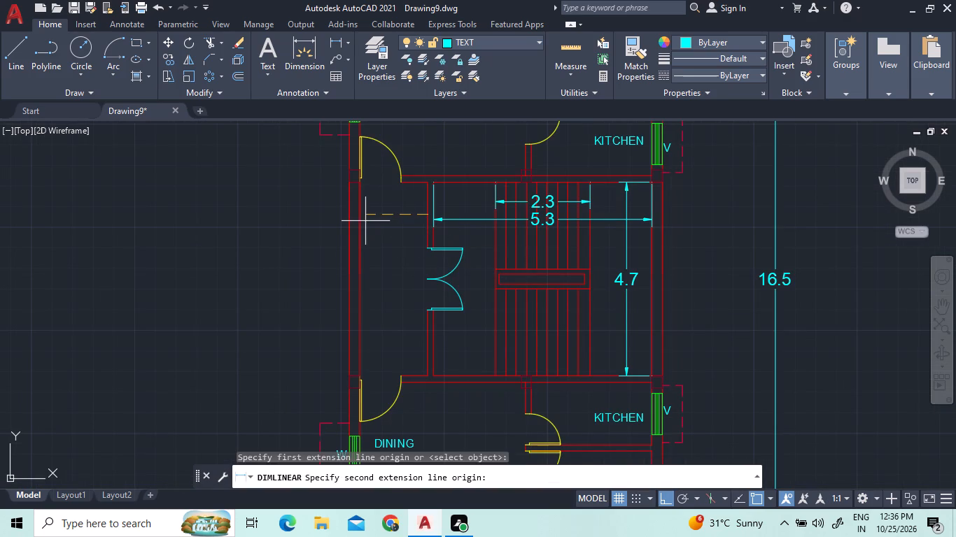
left_click(361, 210)
left_click(376, 225)
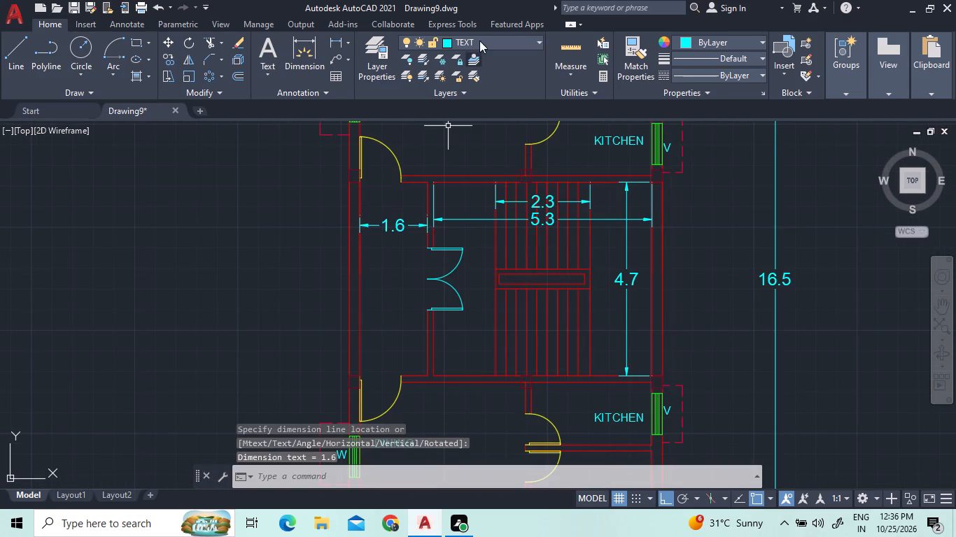
Make DMNS the current layer.
left_click(481, 45)
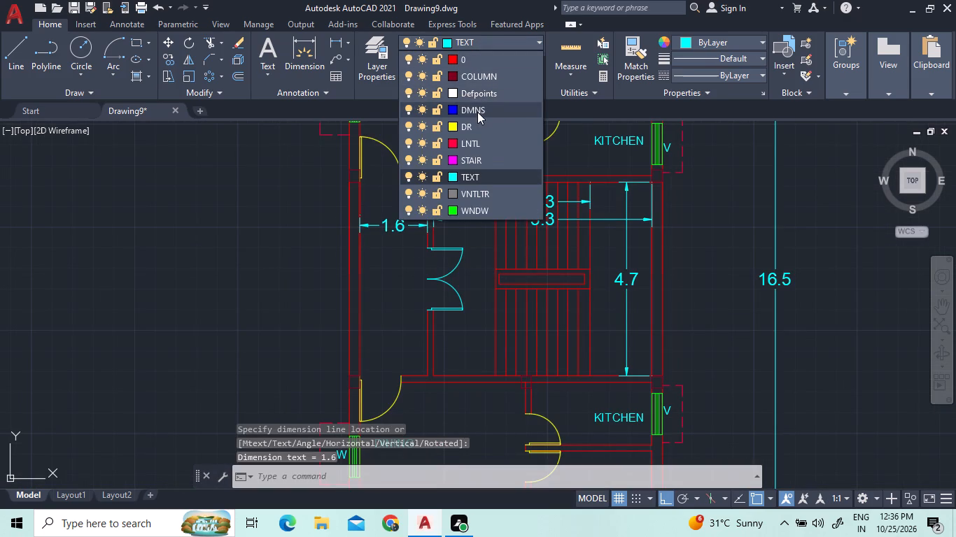
left_click(477, 112)
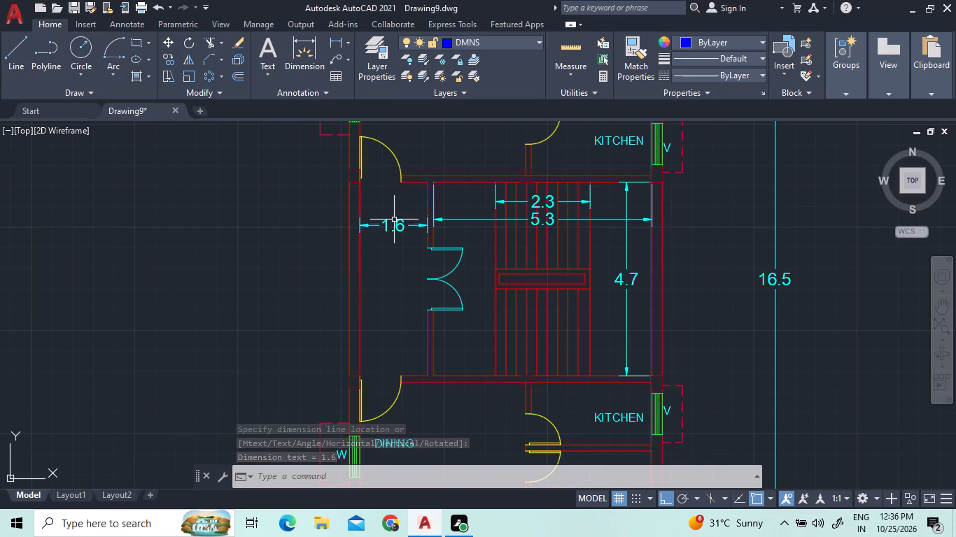
Move the passage width dimension to layer DMNS.
left_click(394, 220)
left_click(383, 231)
left_click(456, 45)
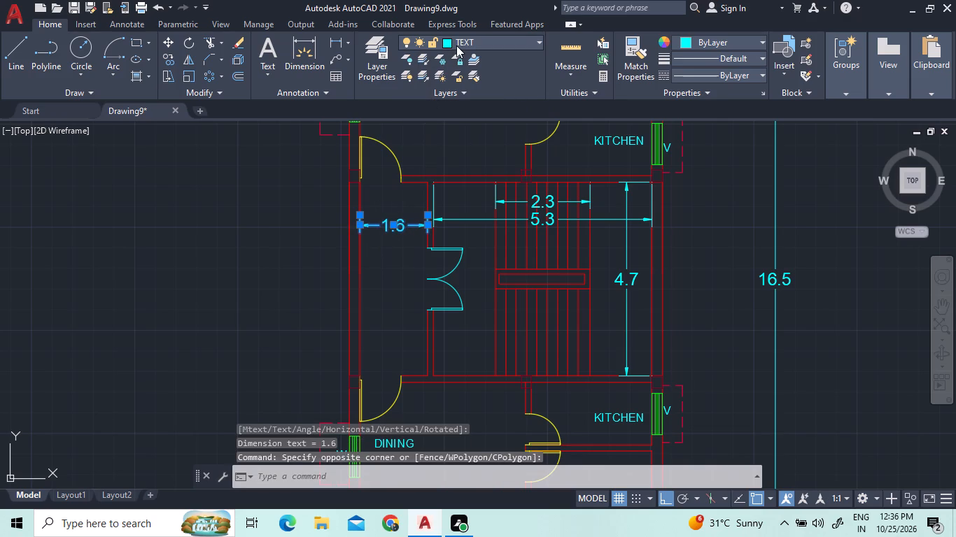
left_click(471, 109)
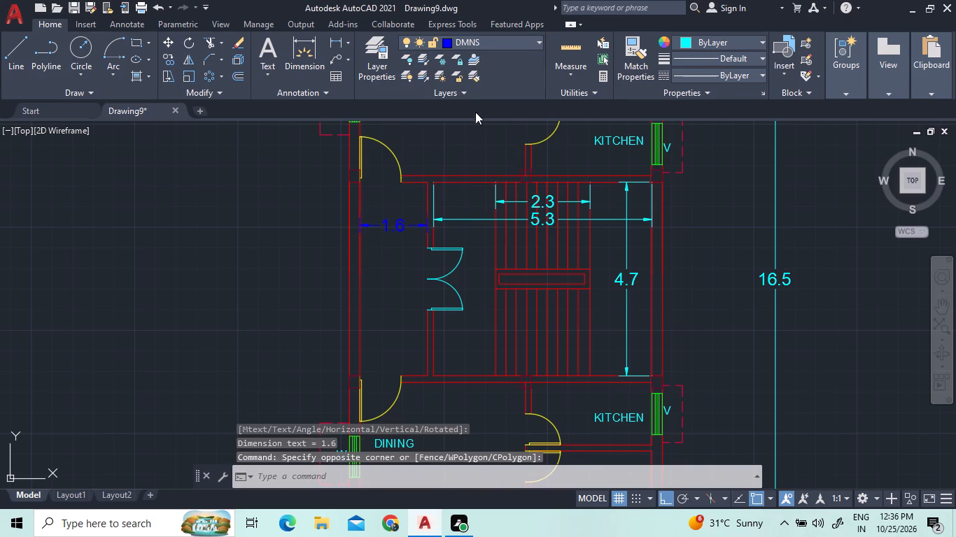
Move the stair flight dimension, both staircase hall dimensions and the building's overall vertical dimension to layer DMNS.
left_click(645, 239)
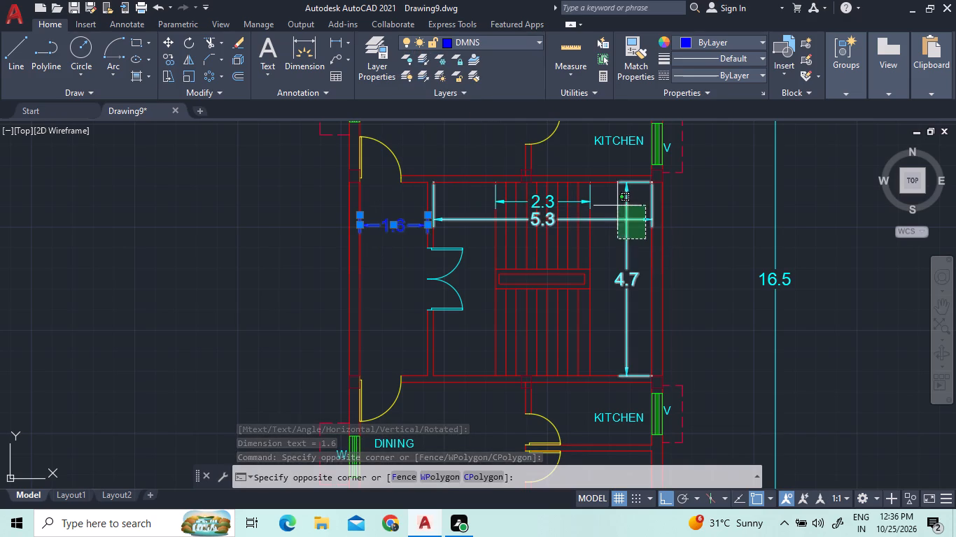
left_click(608, 198)
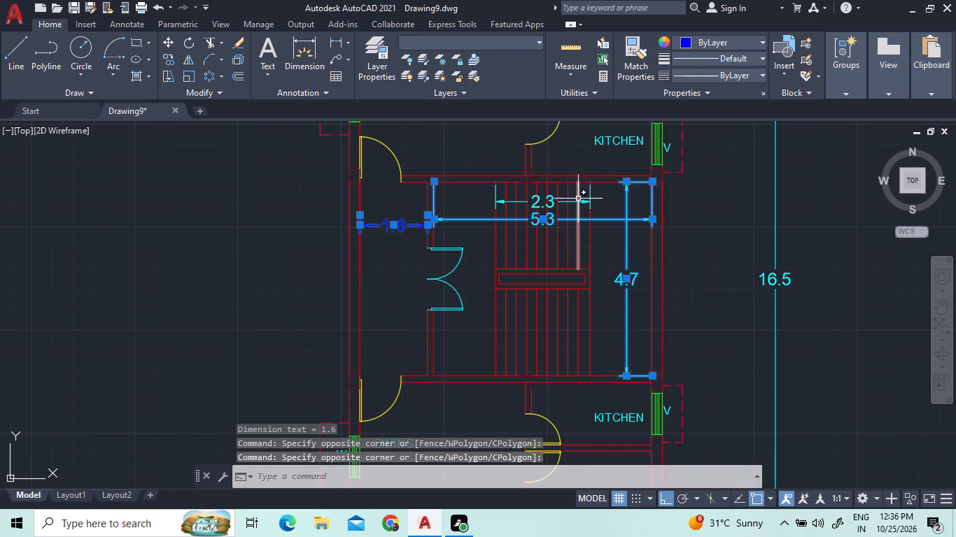
scroll(584, 202, "up", 3)
left_click(584, 202)
scroll(589, 205, "down", 4)
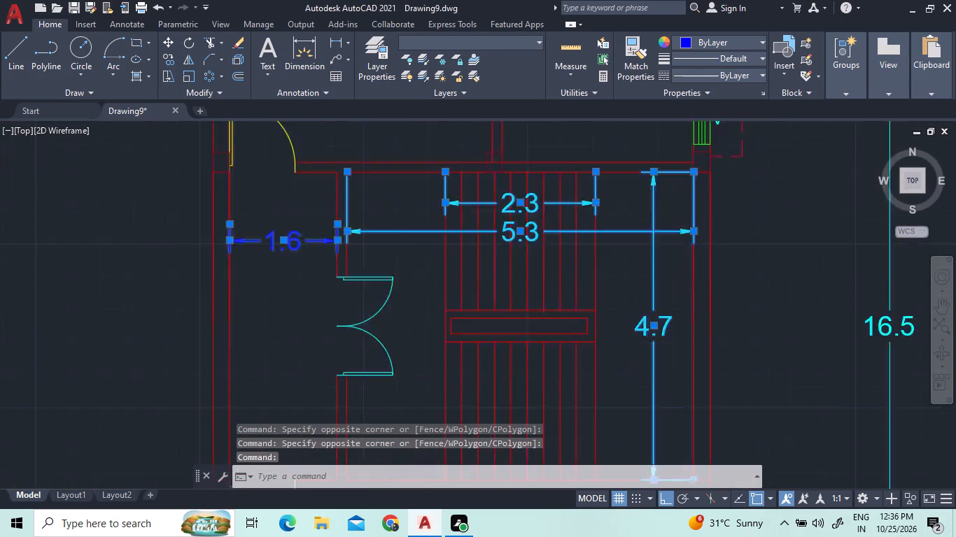
left_click(803, 224)
left_click(745, 196)
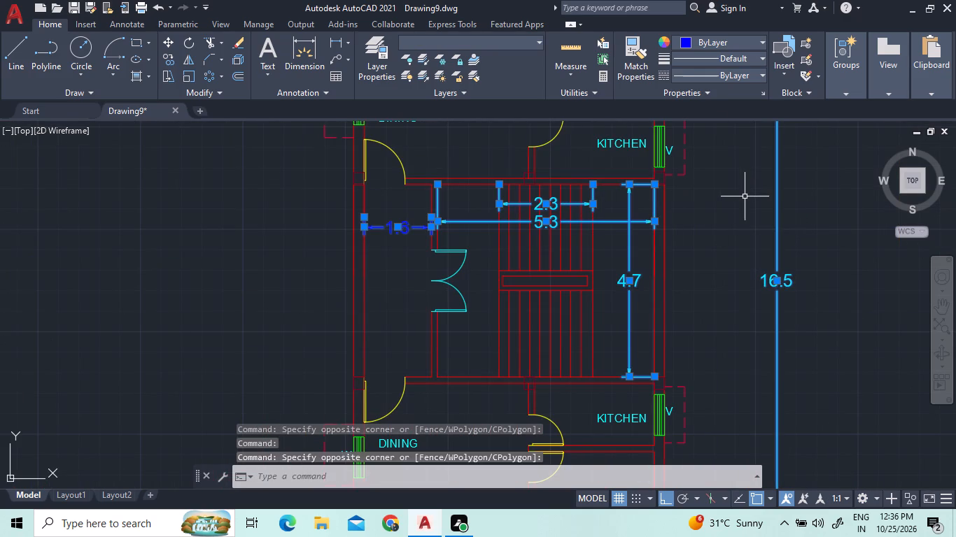
left_click(523, 43)
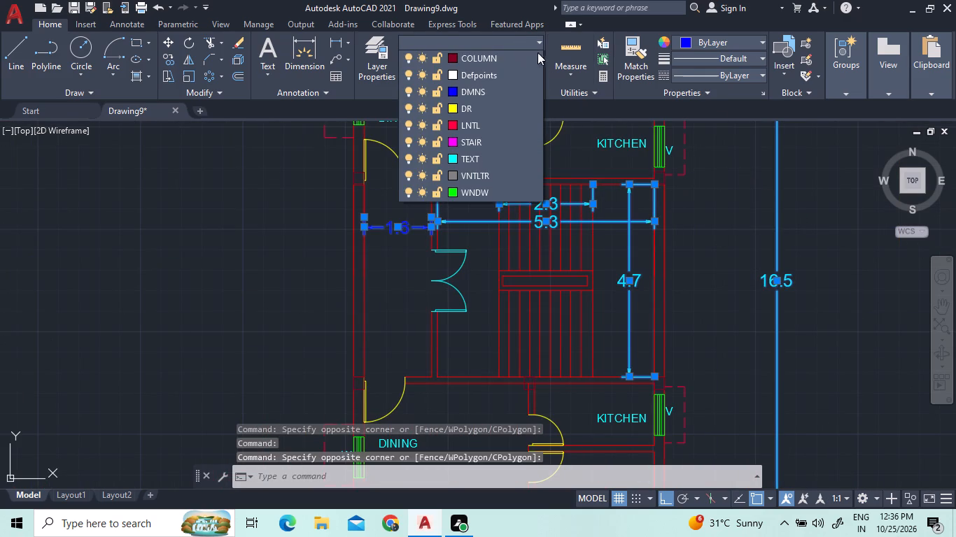
left_click(473, 107)
Move the overall building width dimension above the upper unit to layer DMNS and clear the selection.
scroll(600, 274, "down", 2)
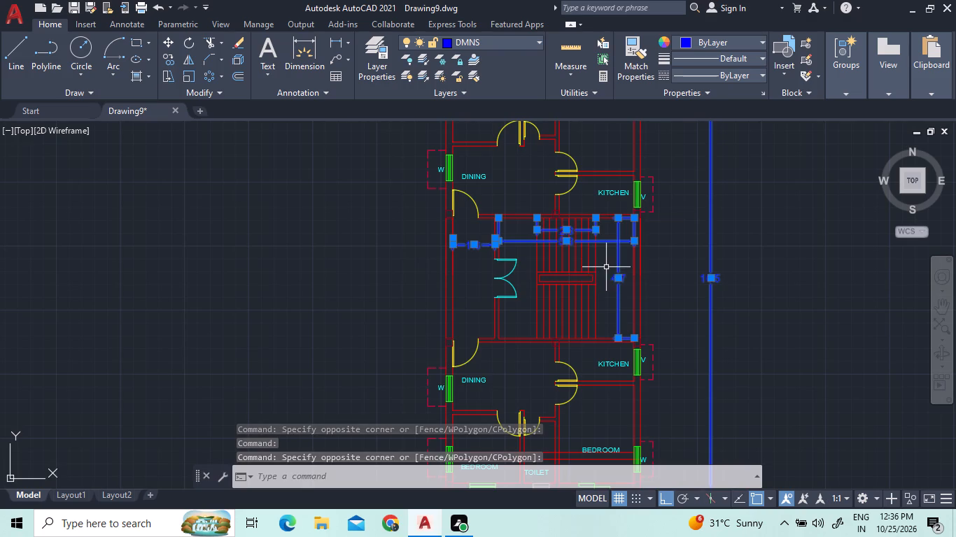
scroll(606, 273, "down", 2)
scroll(606, 154, "up", 3)
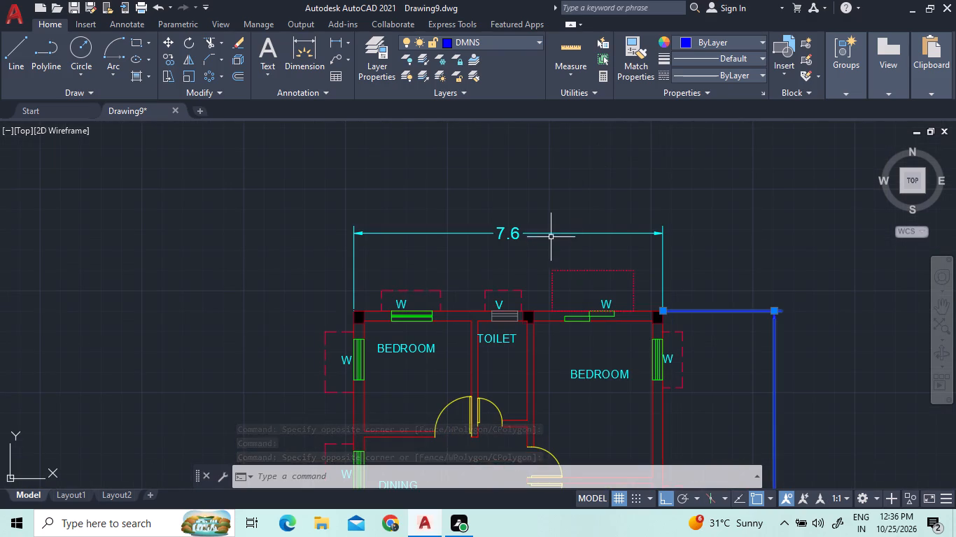
left_click_drag(546, 236, 539, 226)
left_click(480, 175)
left_click(487, 43)
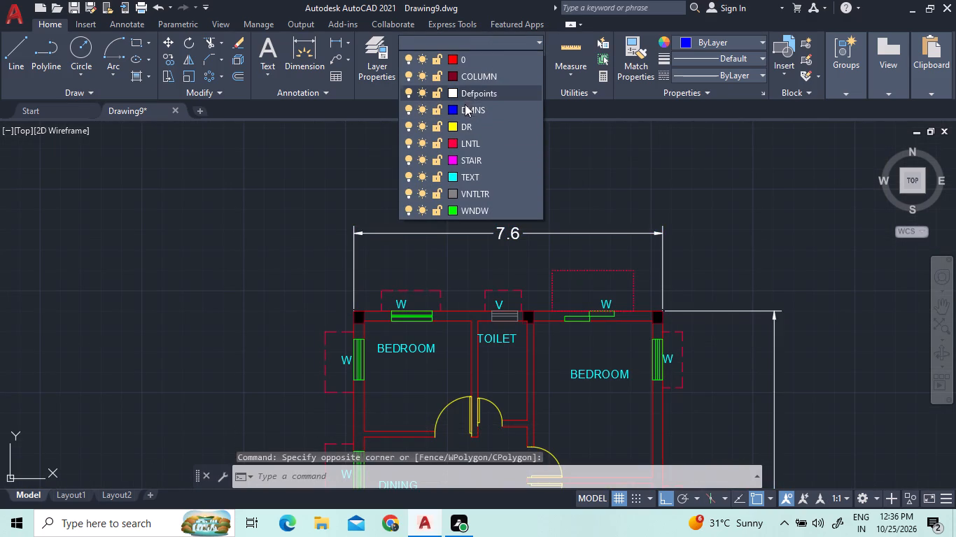
left_click(465, 105)
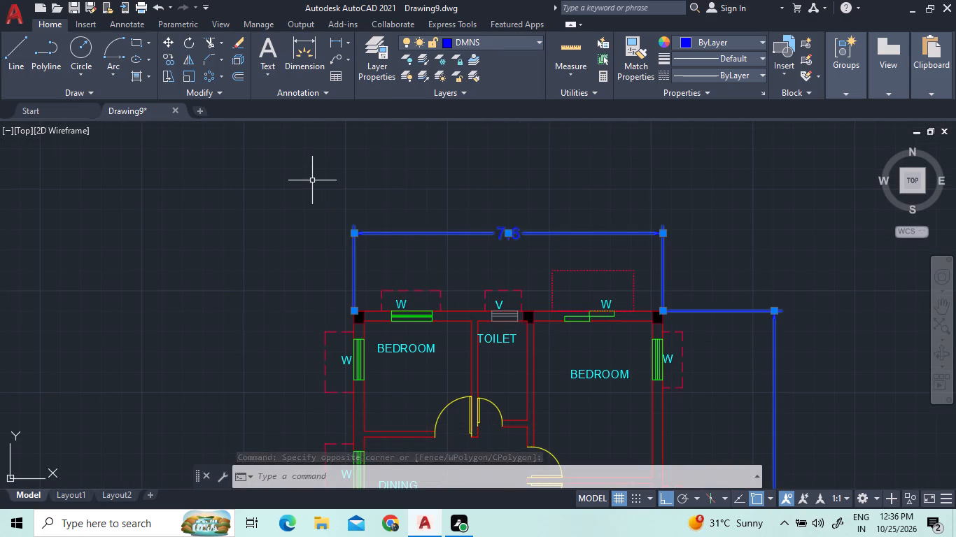
key("Escape")
Add a horizontal linear dimension of the upper unit's kitchen, from the inner partition face to the outer wall's inner face.
scroll(325, 191, "down", 2)
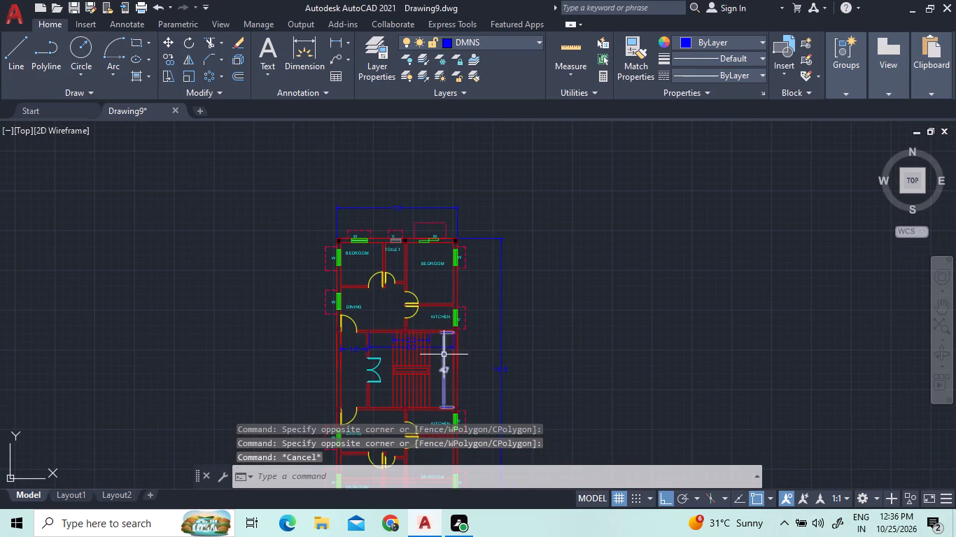
scroll(421, 303, "up", 2)
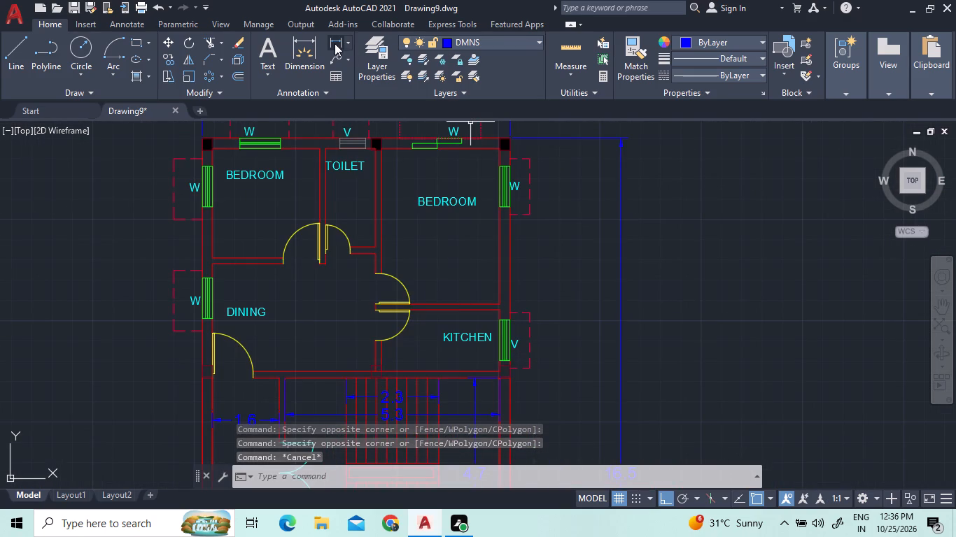
left_click(335, 43)
scroll(481, 399, "up", 2)
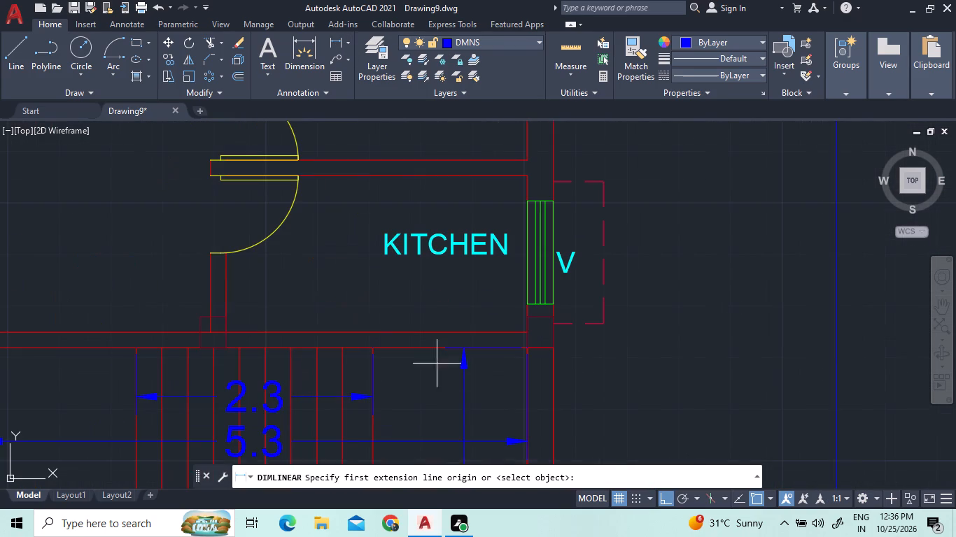
left_click(233, 291)
left_click(527, 287)
left_click(526, 288)
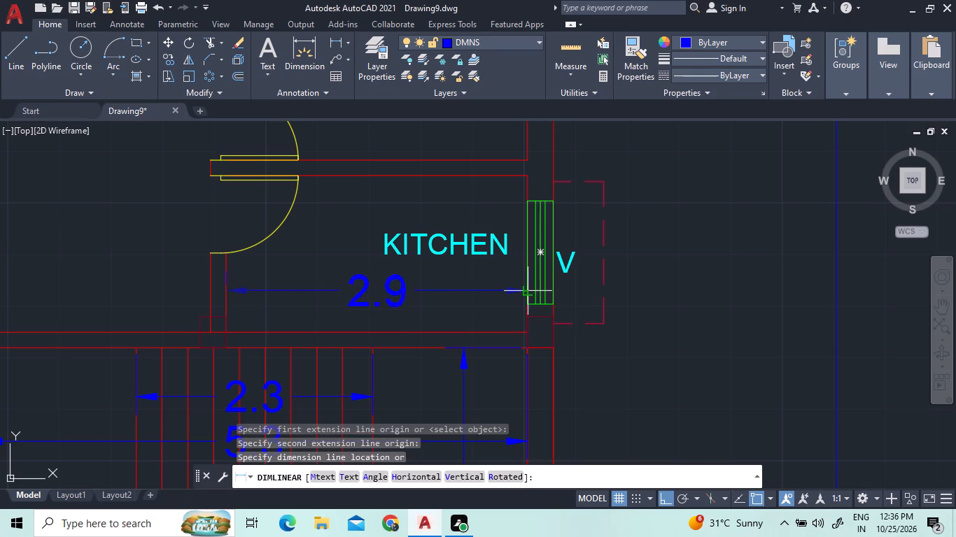
left_click(486, 286)
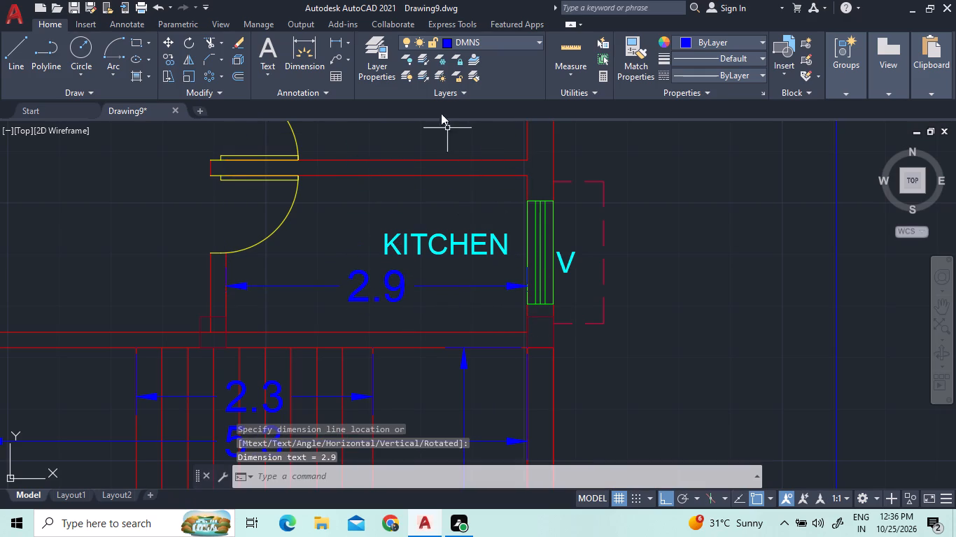
Add a vertical linear dimension of the upper unit's kitchen between its two horizontal walls' inner faces.
left_click(337, 39)
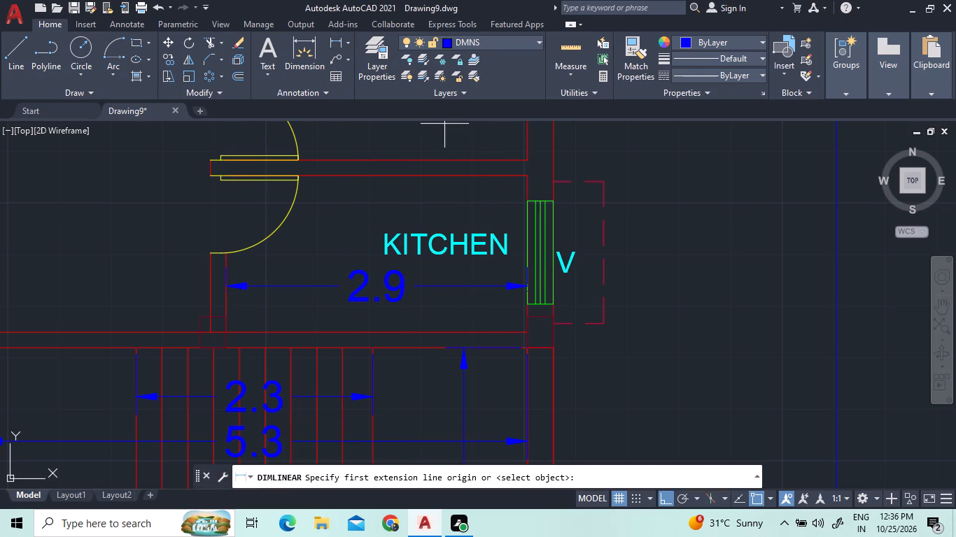
left_click(325, 176)
left_click(322, 332)
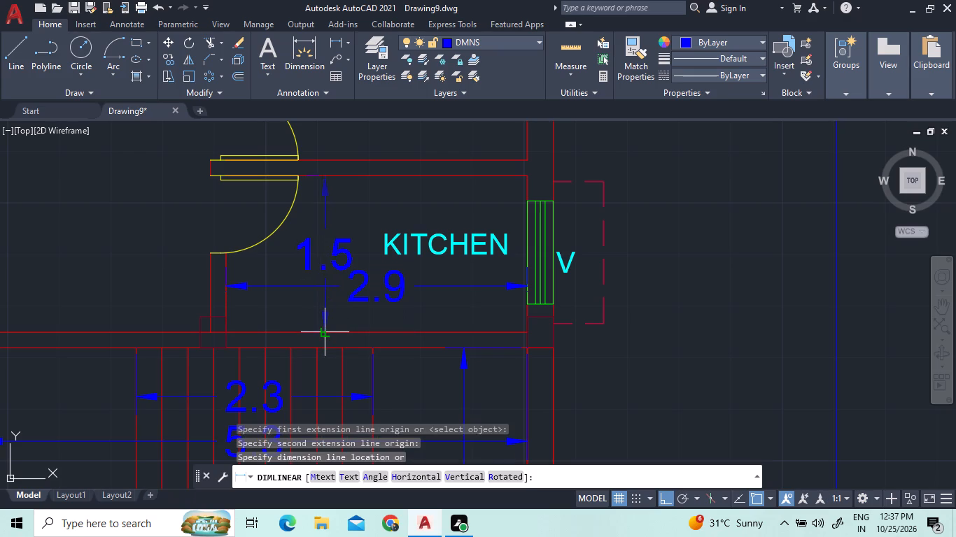
left_click(320, 332)
Add a vertical linear dimension inside the bedroom above the kitchen, from the outer wall's inner face to the kitchen partition.
scroll(339, 324, "down", 2)
scroll(377, 208, "down", 2)
scroll(404, 155, "up", 2)
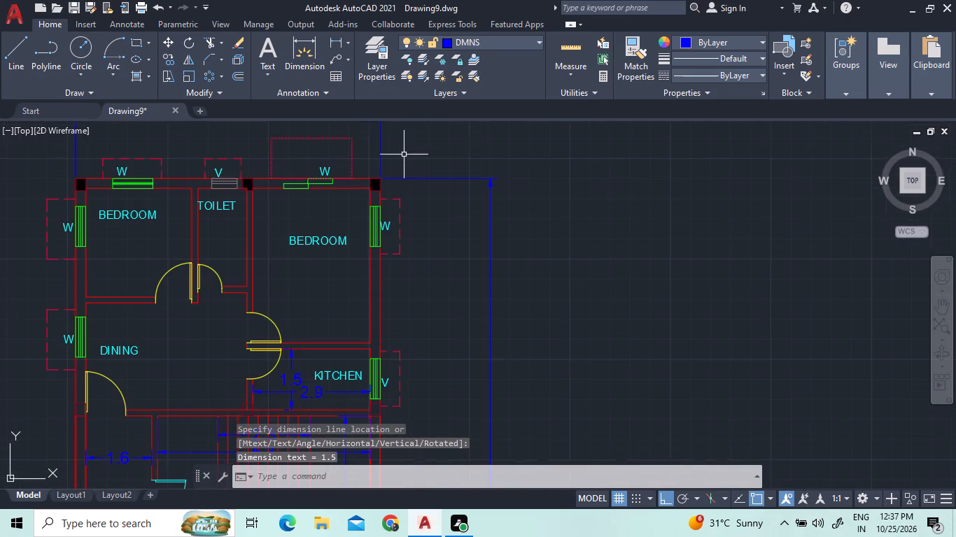
scroll(342, 206, "up", 1)
scroll(342, 206, "down", 1)
scroll(369, 217, "up", 2)
scroll(364, 215, "down", 2)
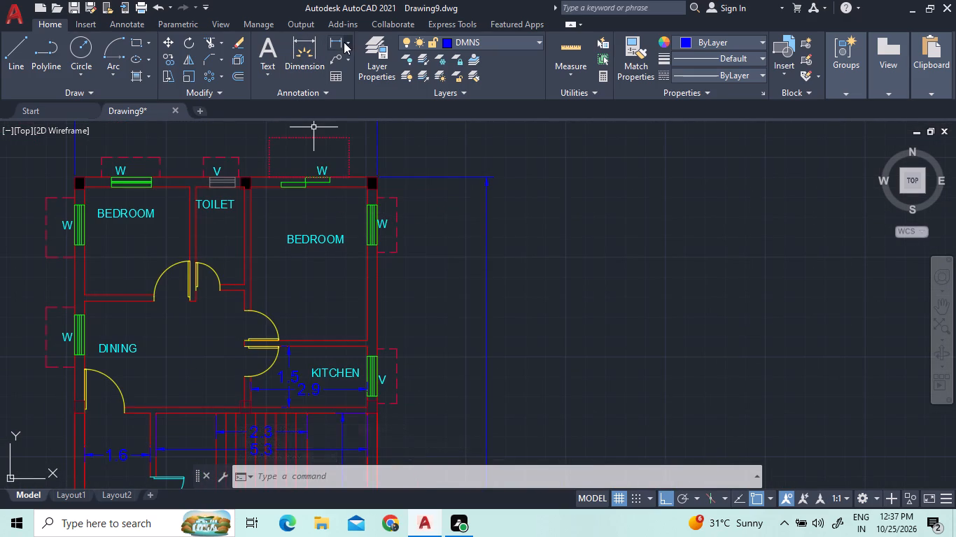
left_click(342, 41)
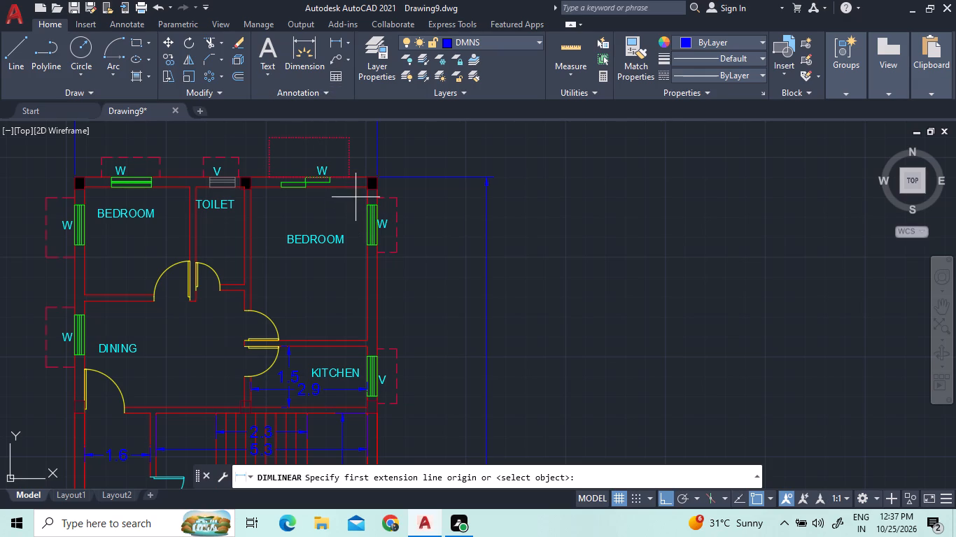
left_click(356, 187)
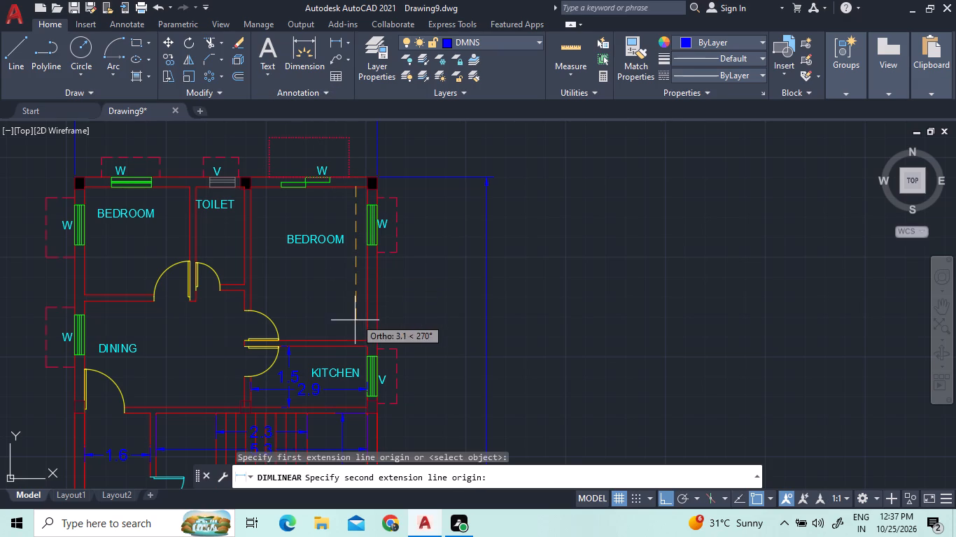
left_click(354, 341)
left_click(354, 341)
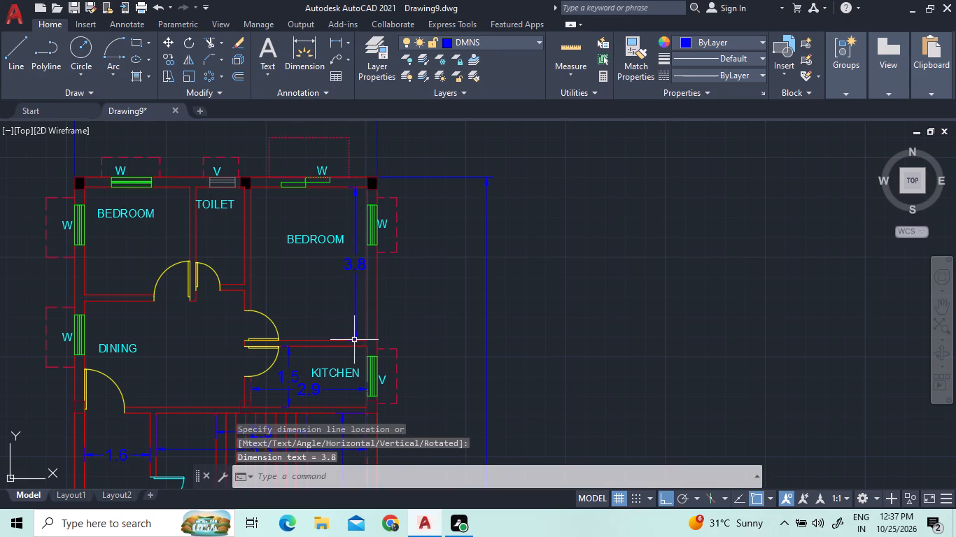
Add a horizontal linear dimension across the same bedroom, from the toilet-side wall to the outer wall's inner face.
left_click(337, 38)
scroll(306, 206, "up", 2)
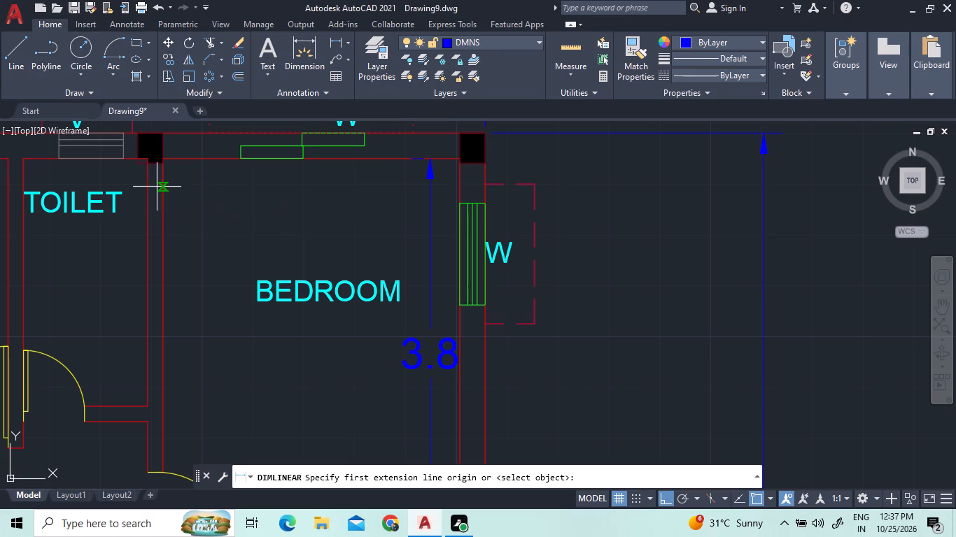
left_click(162, 192)
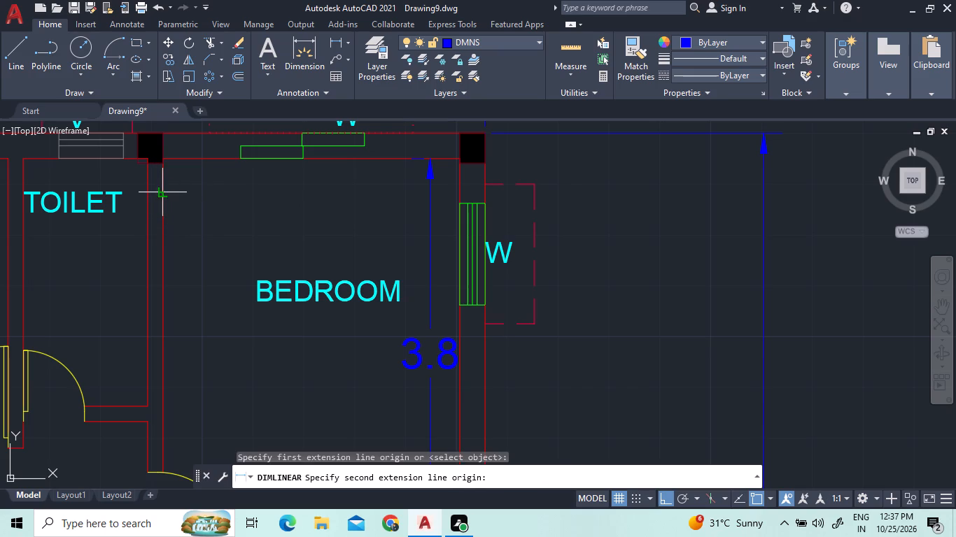
left_click(461, 193)
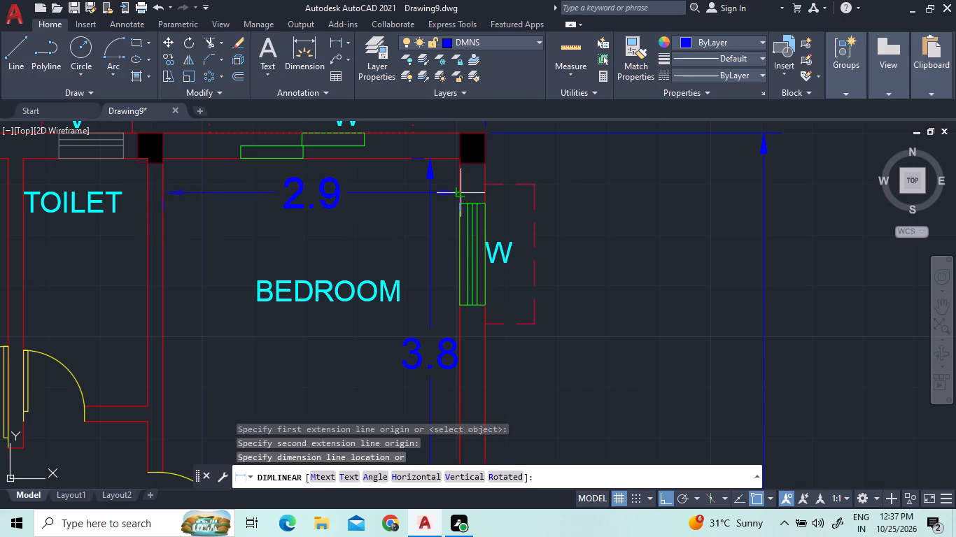
left_click(459, 194)
Add a horizontal linear dimension of the upper unit's toilet between its side walls, just below the TOILET label.
scroll(474, 257, "down", 3)
scroll(424, 205, "up", 2)
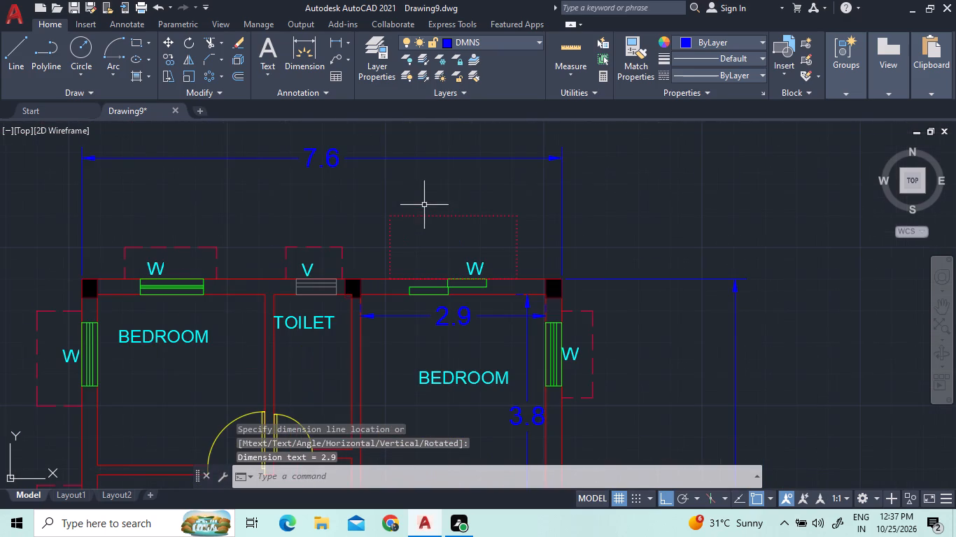
left_click(334, 37)
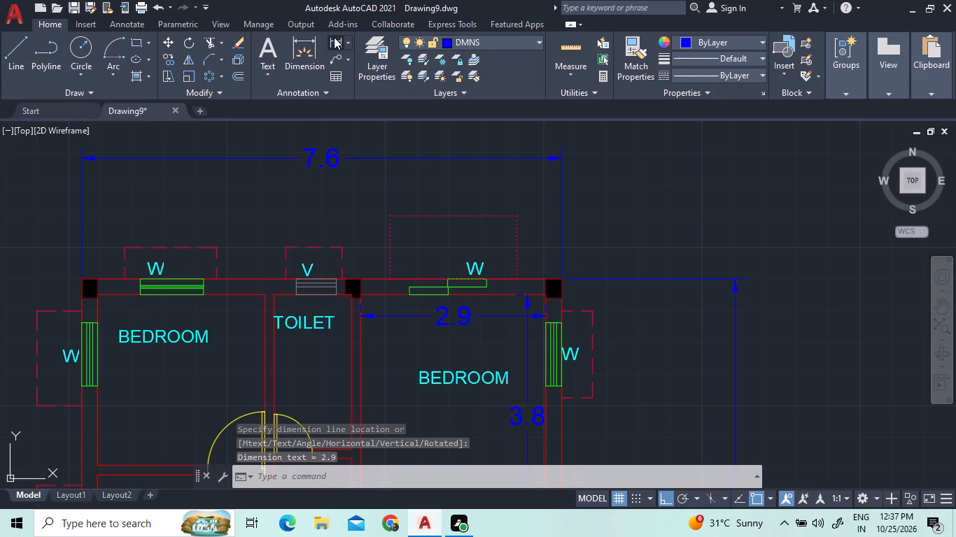
left_click(274, 337)
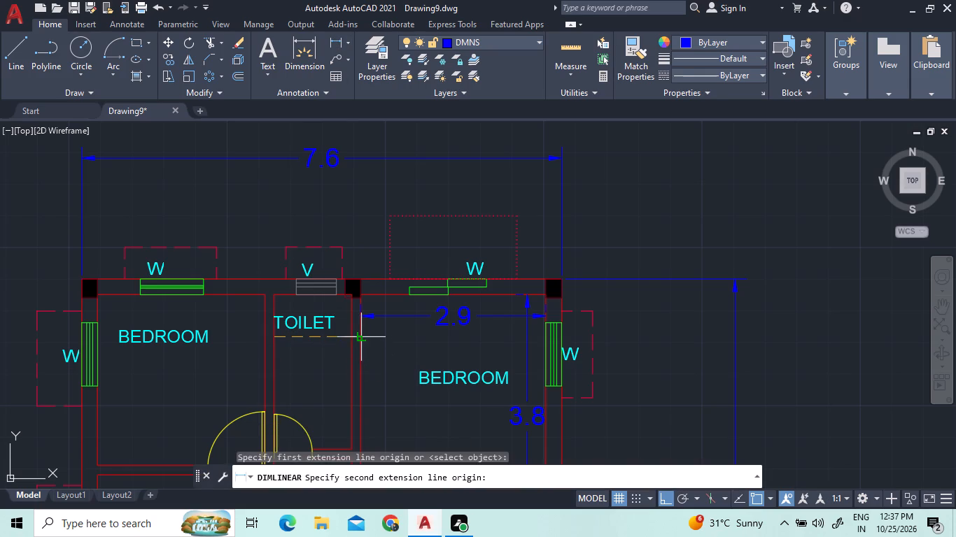
left_click(351, 338)
left_click(349, 345)
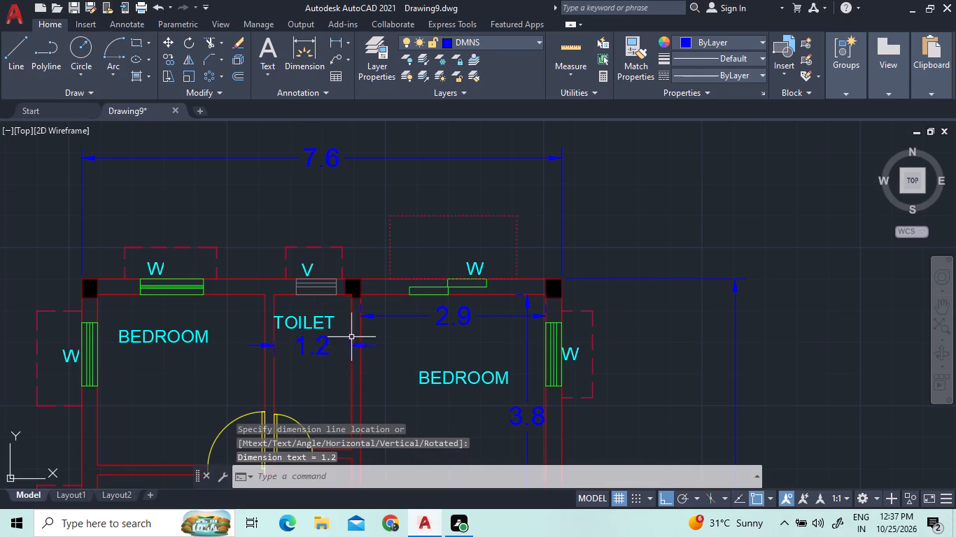
Add a vertical linear dimension of the upper unit's toilet, from the outer wall's inner face to the wall beside its door.
left_click(332, 42)
left_click(343, 295)
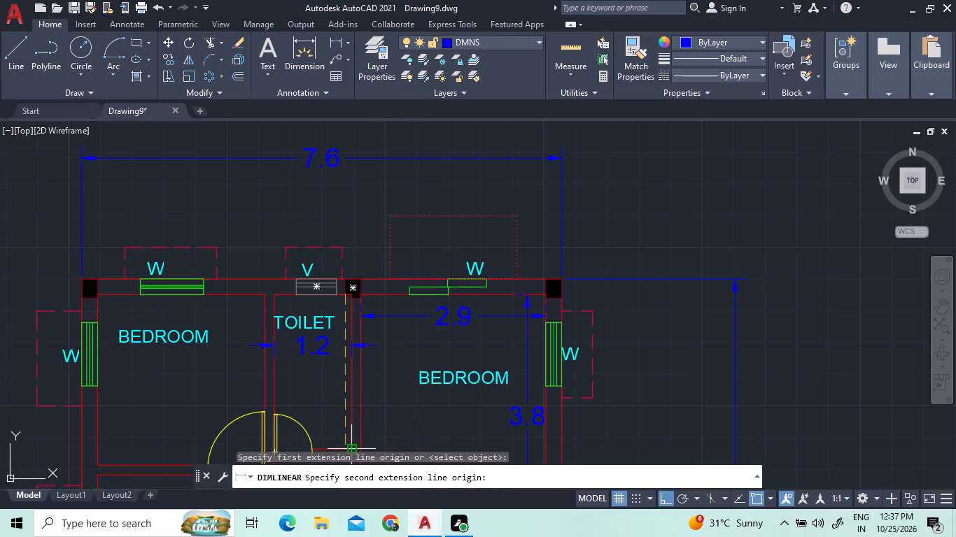
scroll(369, 370, "down", 3)
scroll(358, 399, "up", 4)
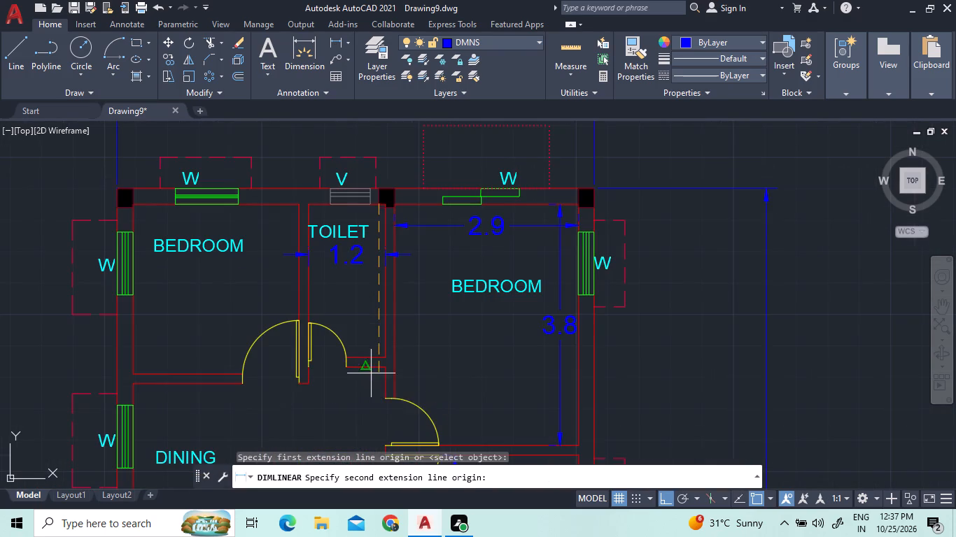
scroll(374, 370, "up", 3)
left_click(384, 326)
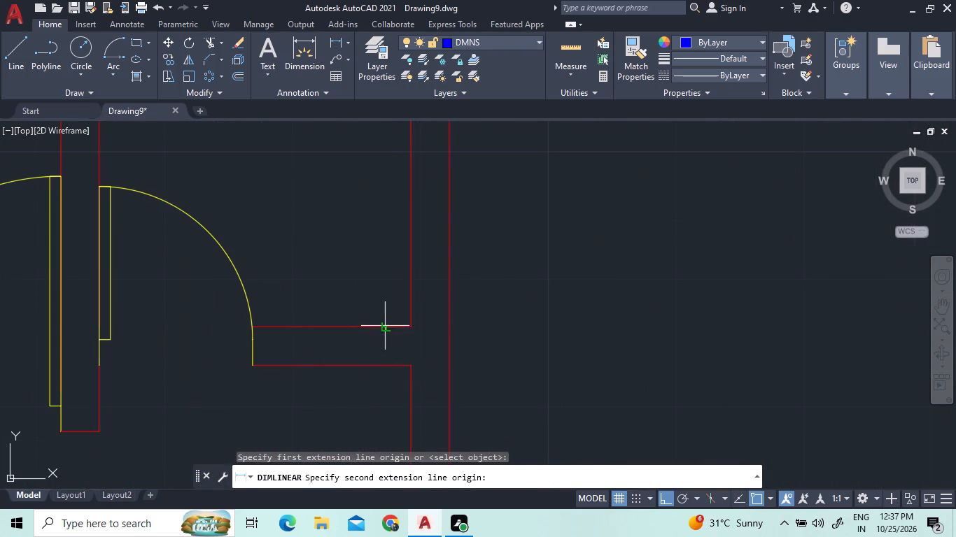
left_click(354, 320)
scroll(358, 322, "down", 4)
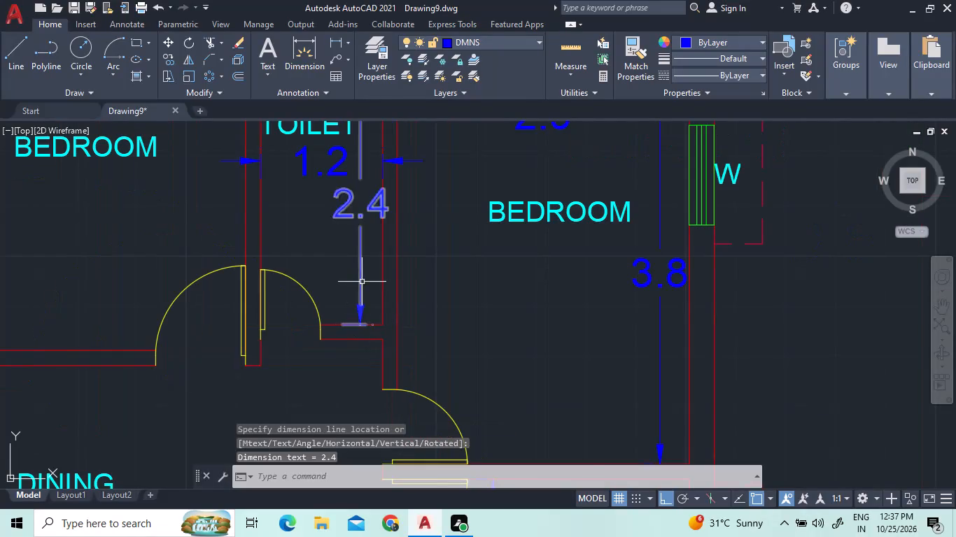
Add a horizontal linear dimension across the upper unit's smaller bedroom, from the outer wall's inner face to the toilet-side wall, above the BEDROOM label.
scroll(361, 285, "down", 2)
scroll(288, 167, "up", 1)
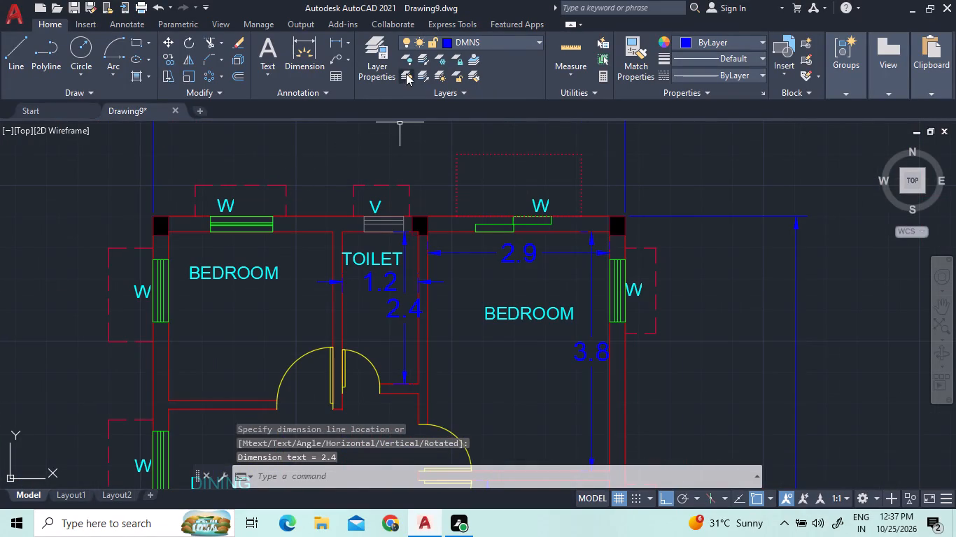
left_click(332, 41)
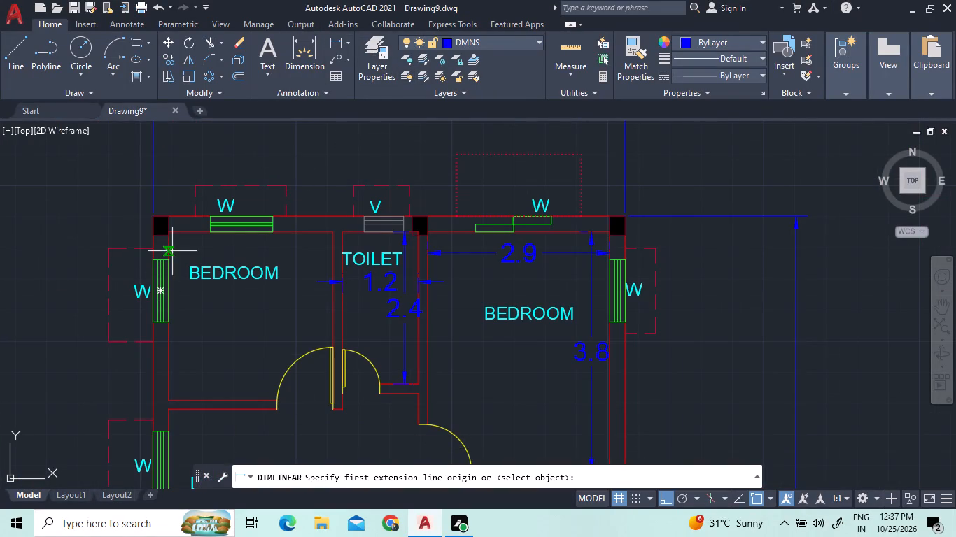
left_click(167, 250)
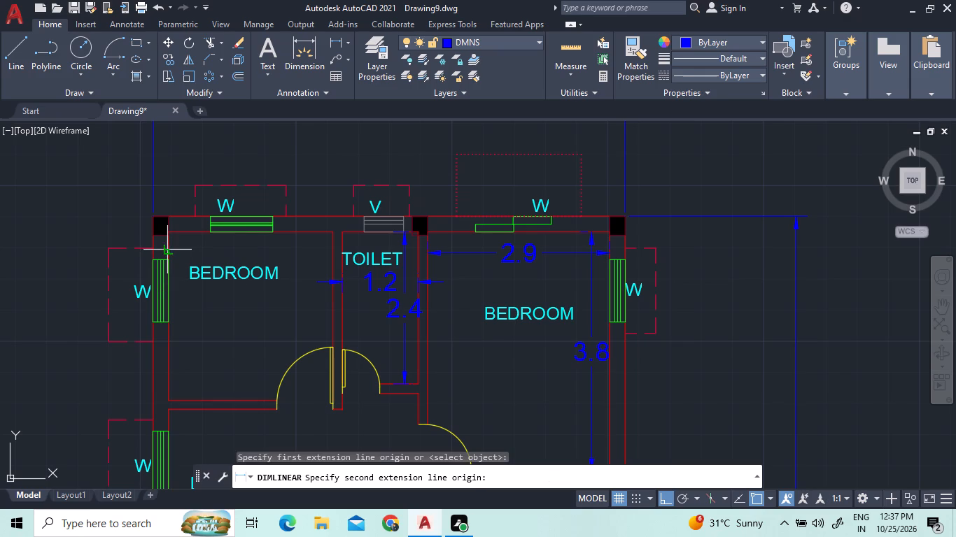
left_click(335, 251)
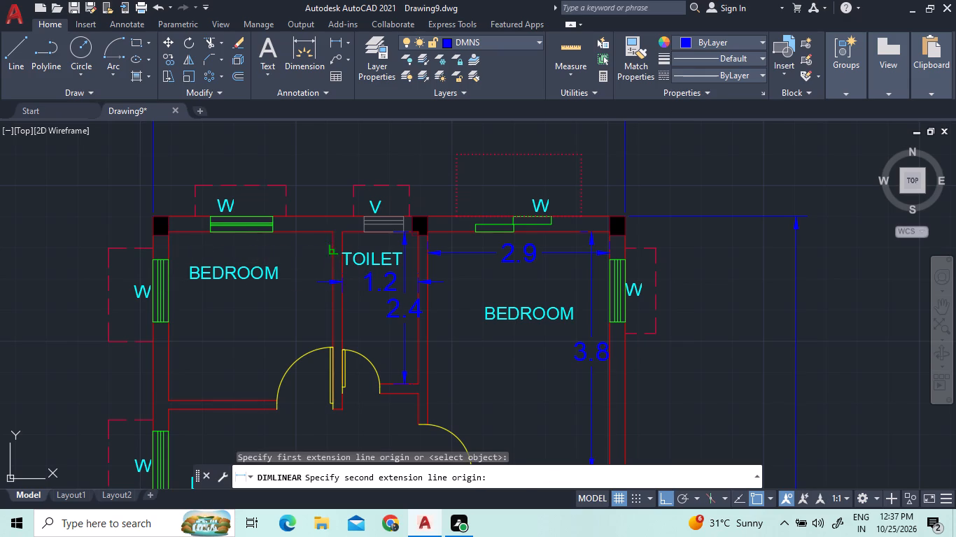
left_click(335, 252)
Add a vertical linear dimension in the same bedroom, from the outer wall's inner face to the dining partition, beside the window wall.
left_click(336, 41)
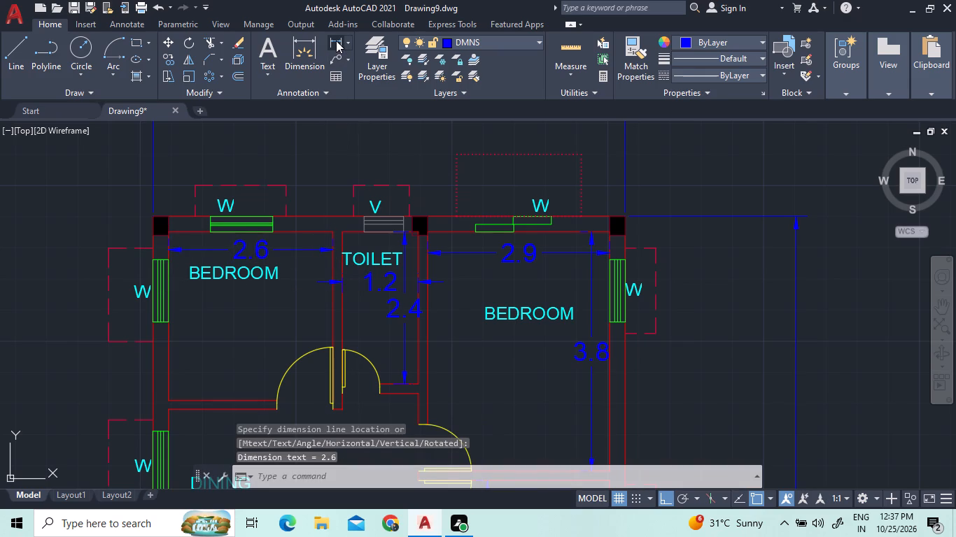
left_click(184, 232)
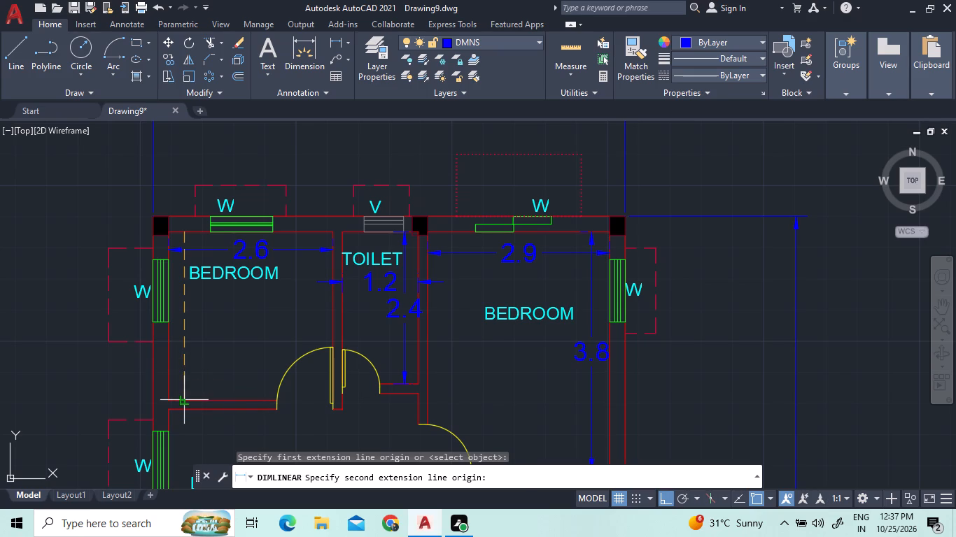
left_click(186, 398)
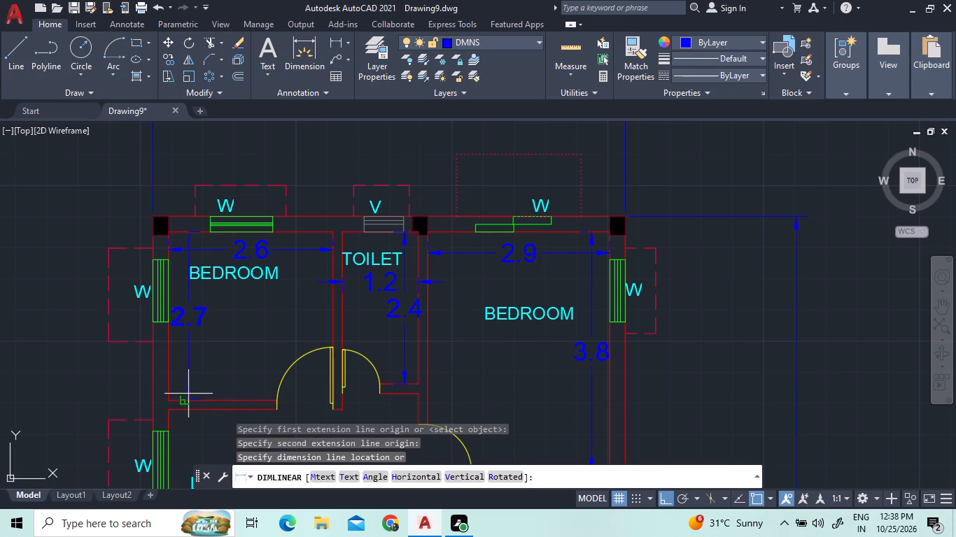
left_click(188, 394)
Add a horizontal linear dimension across the upper unit's dining room, from the wall end between the bedroom and kitchen doors to the window wall.
scroll(190, 257, "down", 1)
scroll(227, 304, "down", 1)
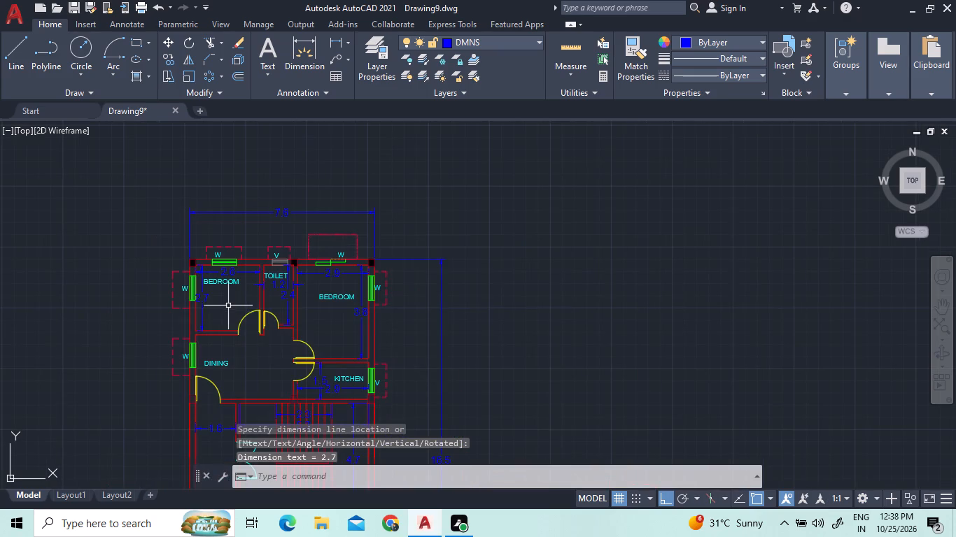
left_click(337, 34)
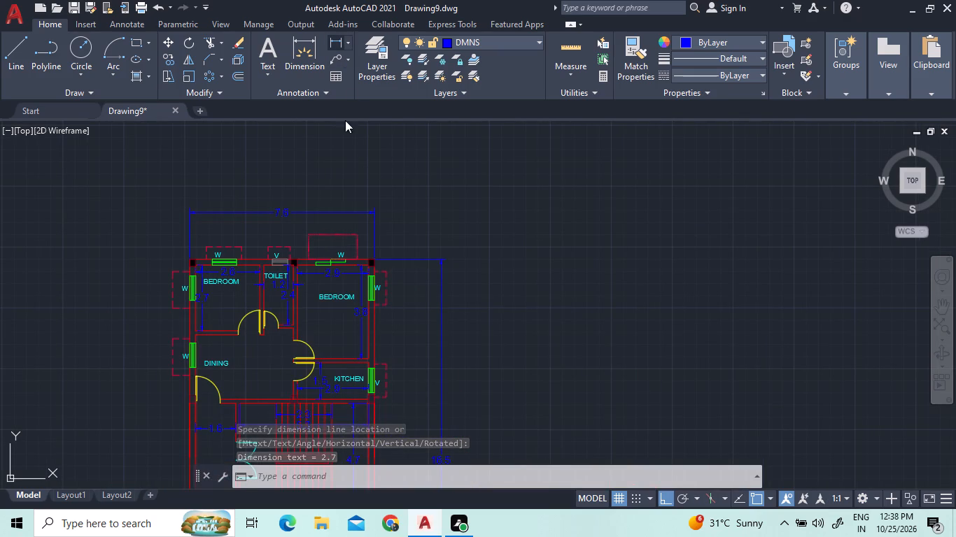
scroll(297, 386, "up", 2)
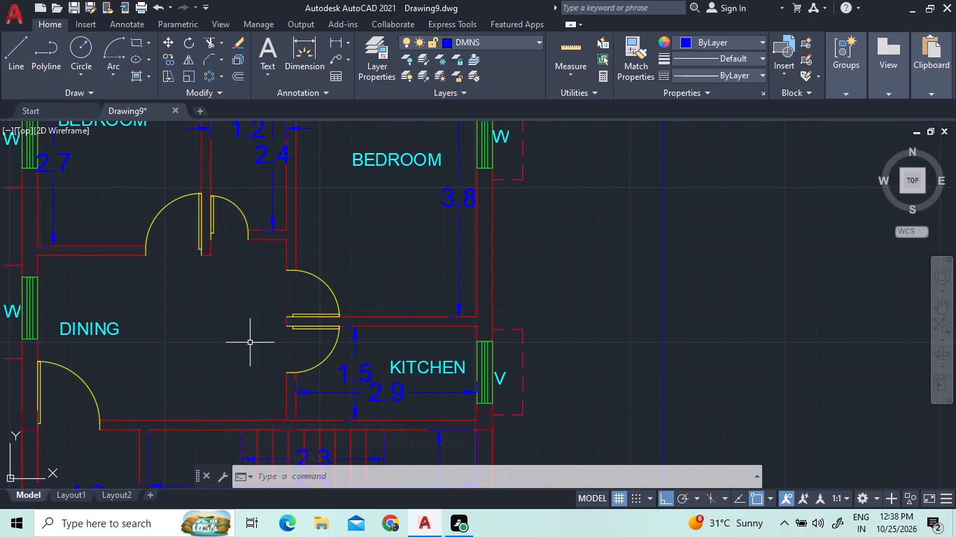
scroll(59, 349, "up", 1)
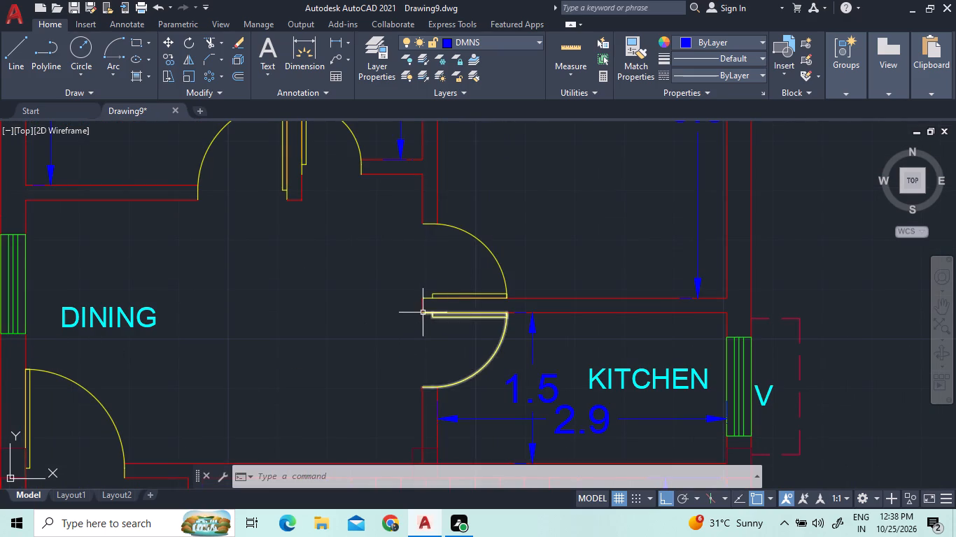
left_click(332, 36)
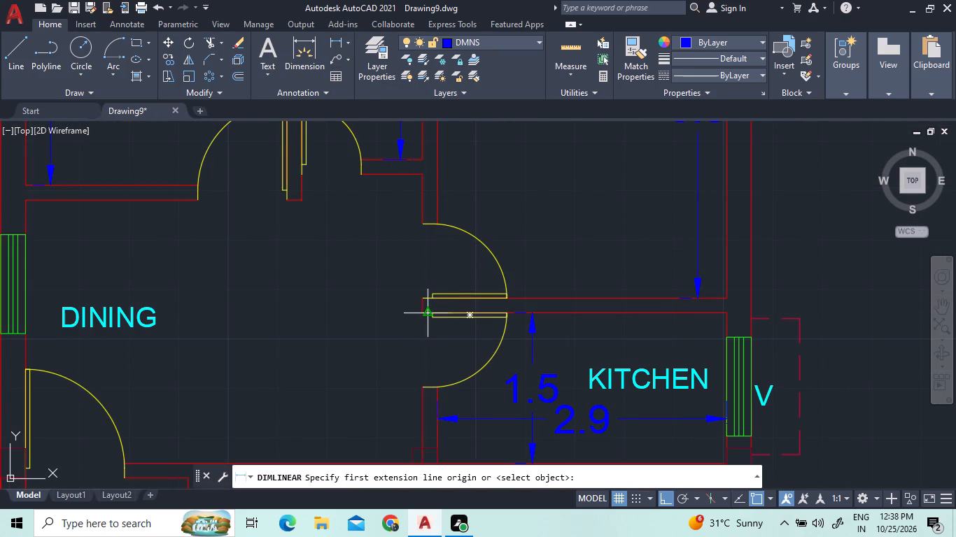
left_click(418, 308)
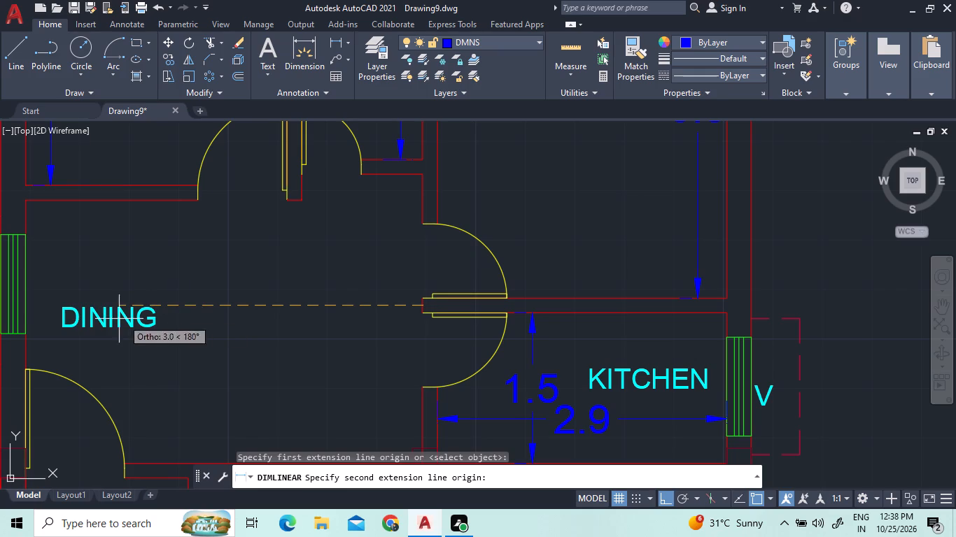
scroll(29, 303, "up", 3)
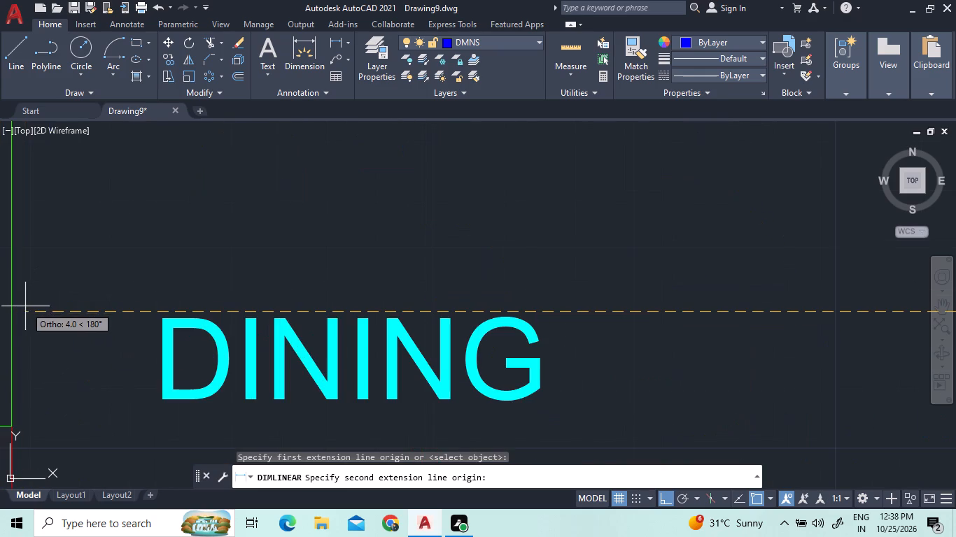
left_click(8, 310)
scroll(29, 289, "down", 4)
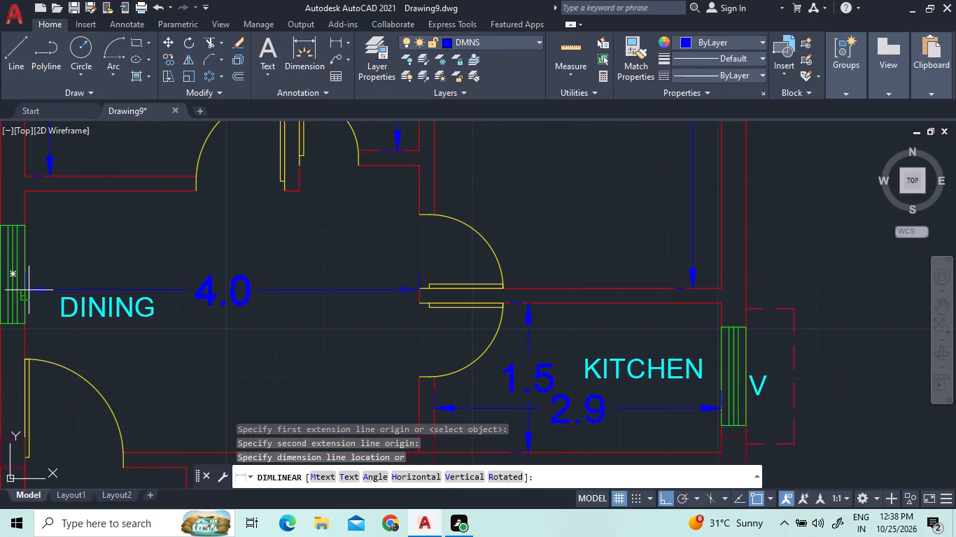
left_click(29, 288)
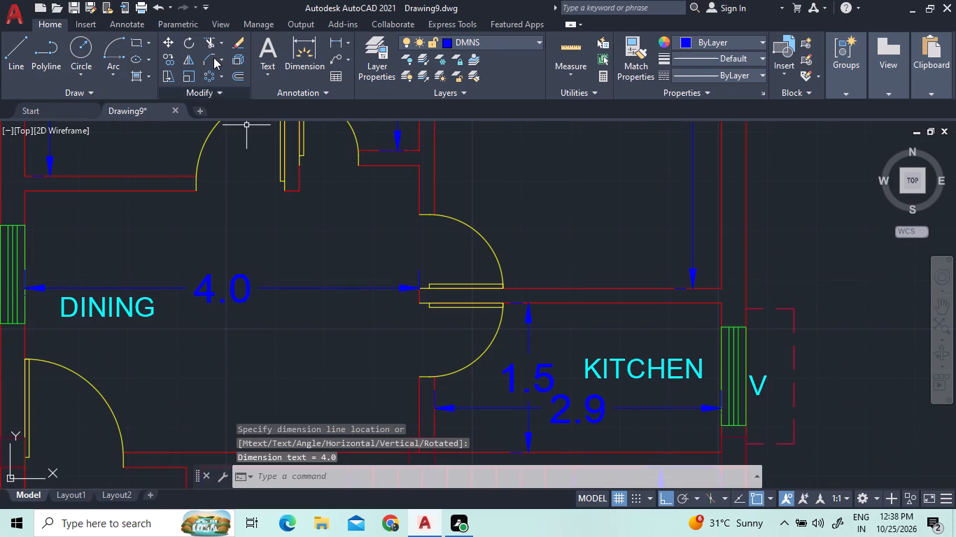
Add a vertical linear dimension in the upper unit's dining room, from the bedroom partition to the wall on the staircase side.
left_click(332, 39)
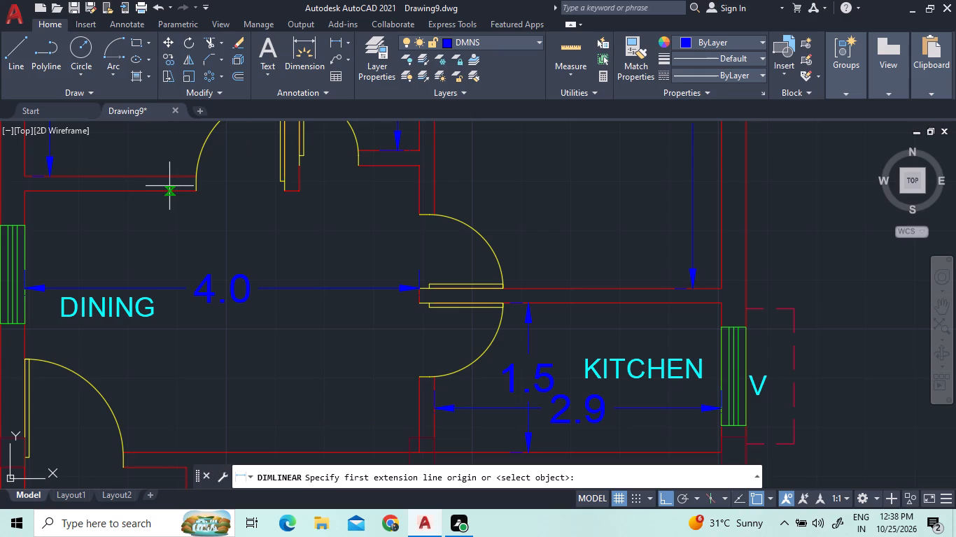
left_click(155, 192)
left_click(153, 454)
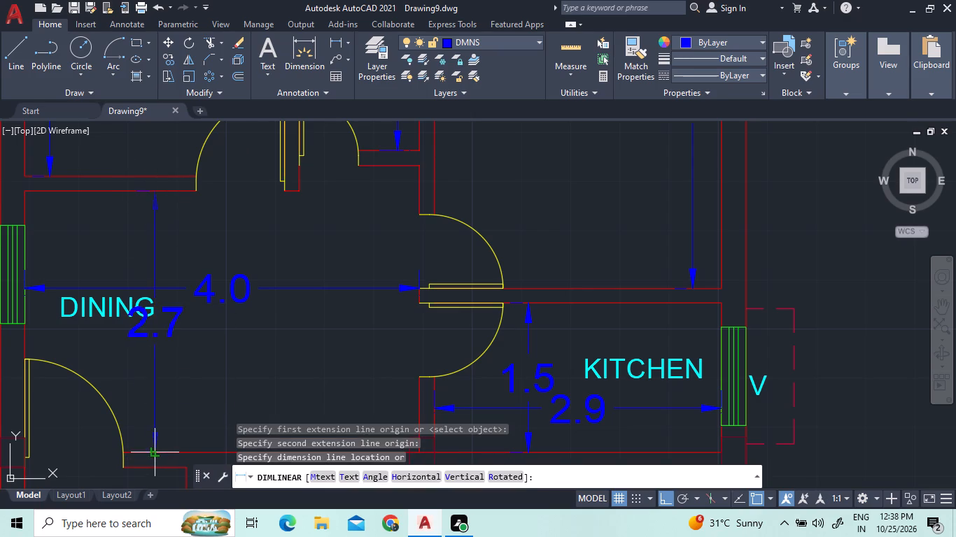
left_click(188, 461)
Review the upper and lower units of the floor plan, checking the room dimensions, doors and labels.
scroll(319, 308, "down", 2)
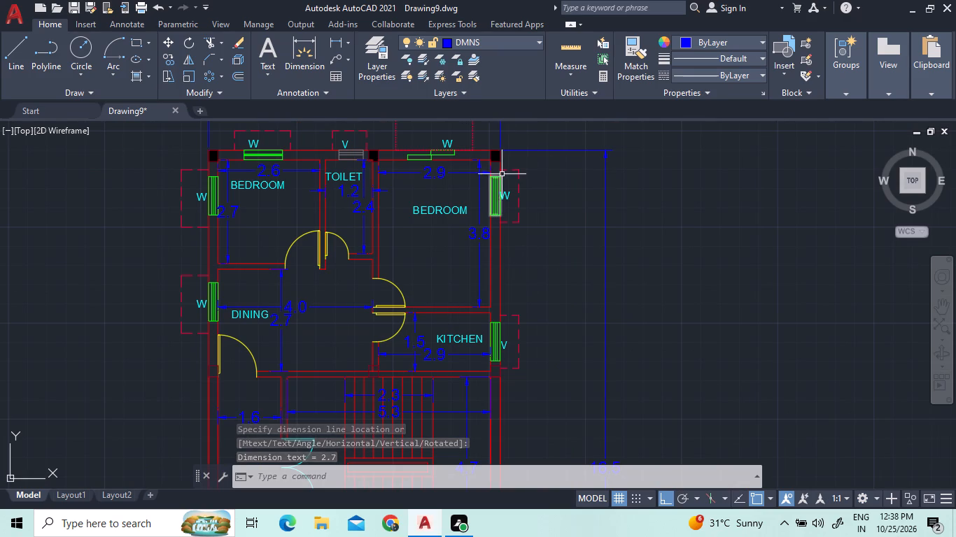
scroll(502, 174, "down", 2)
scroll(516, 343, "up", 2)
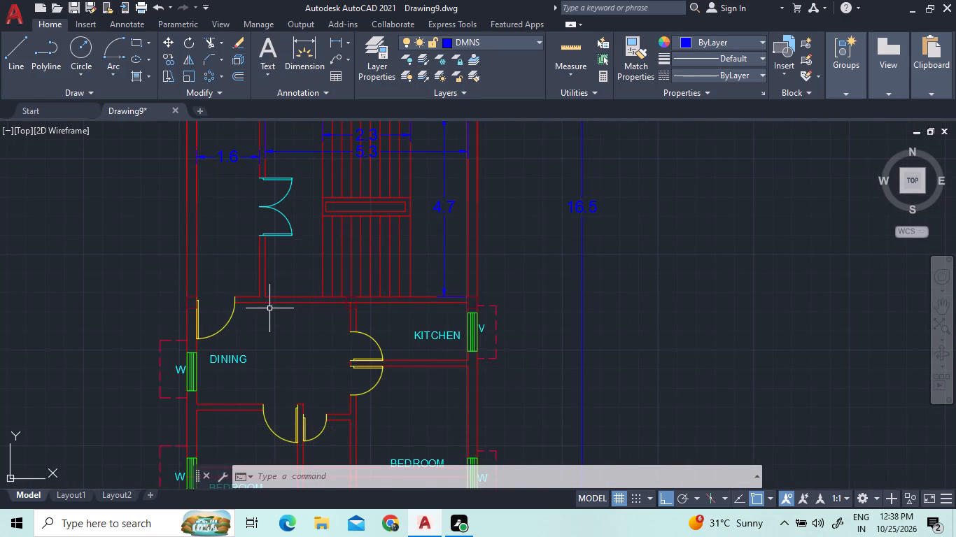
scroll(269, 308, "down", 1)
scroll(309, 352, "down", 1)
scroll(325, 425, "up", 2)
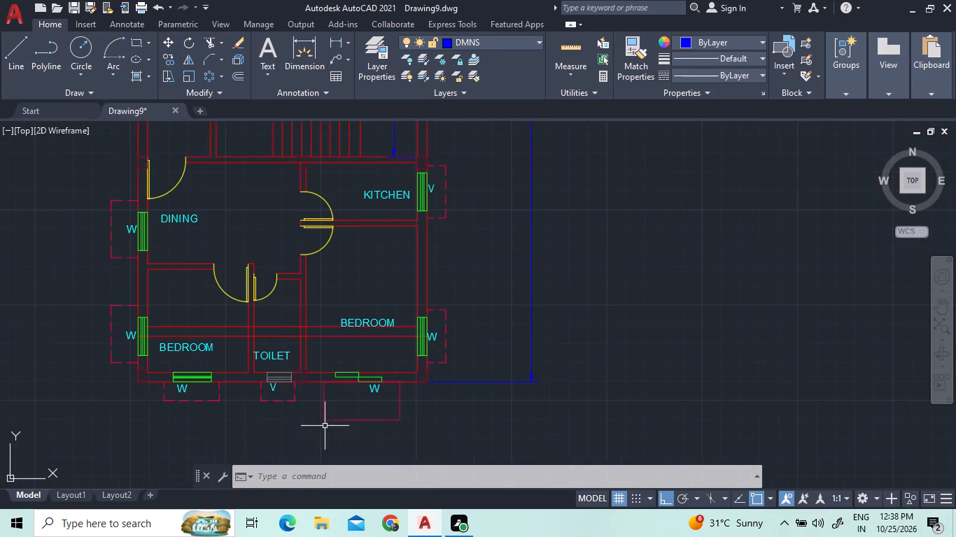
scroll(134, 221, "up", 2)
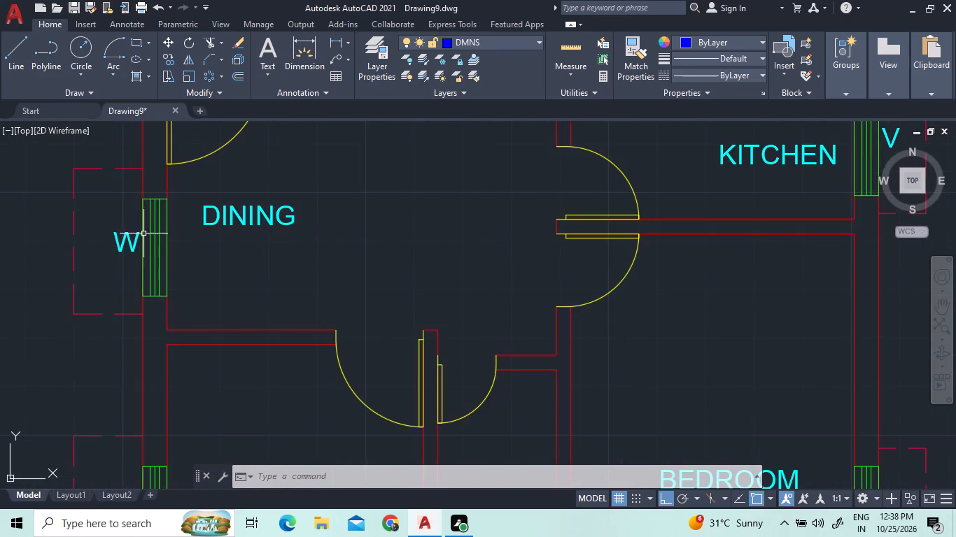
scroll(158, 332, "down", 2)
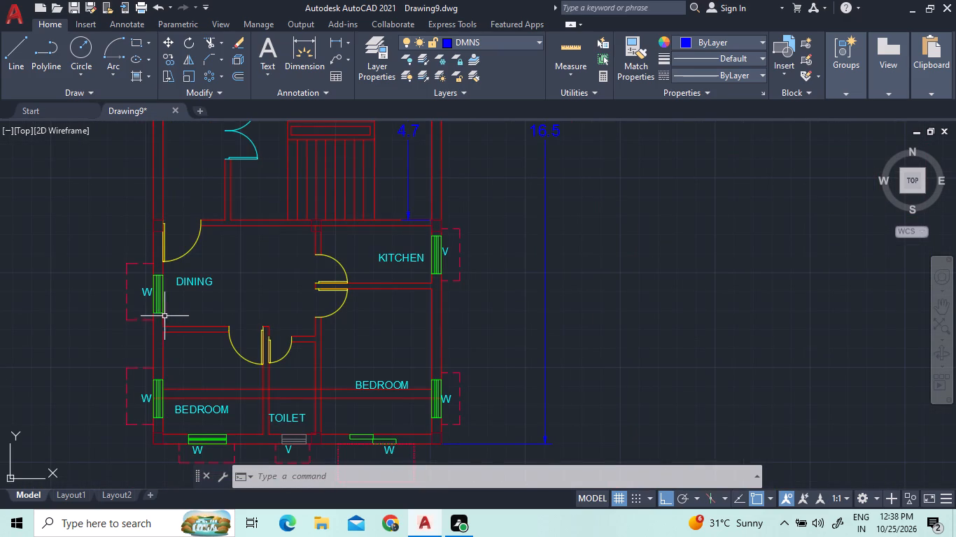
scroll(342, 341, "down", 3)
scroll(344, 219, "up", 3)
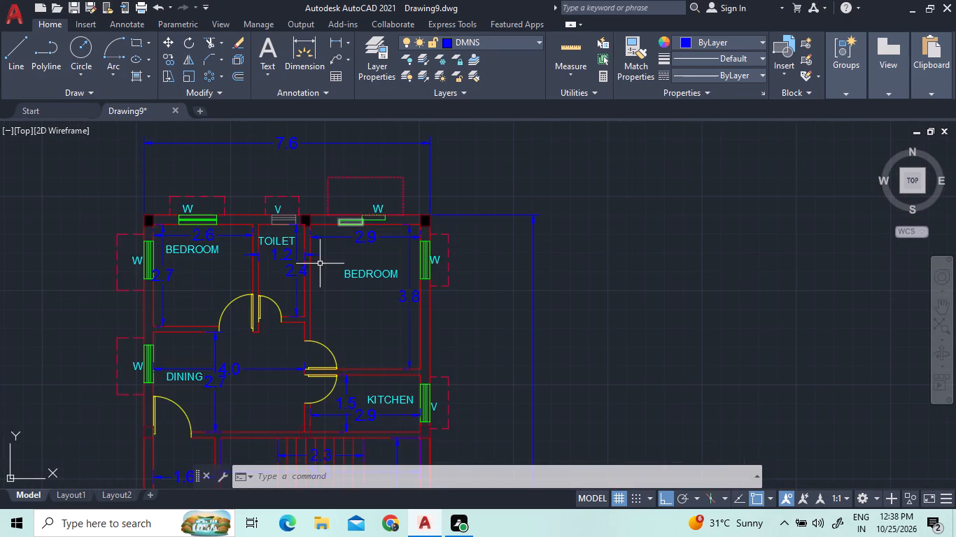
scroll(259, 334, "up", 2)
On the TEXT layer, add a multiline text label D in the opening of the upper unit's smaller bedroom door.
left_click(468, 39)
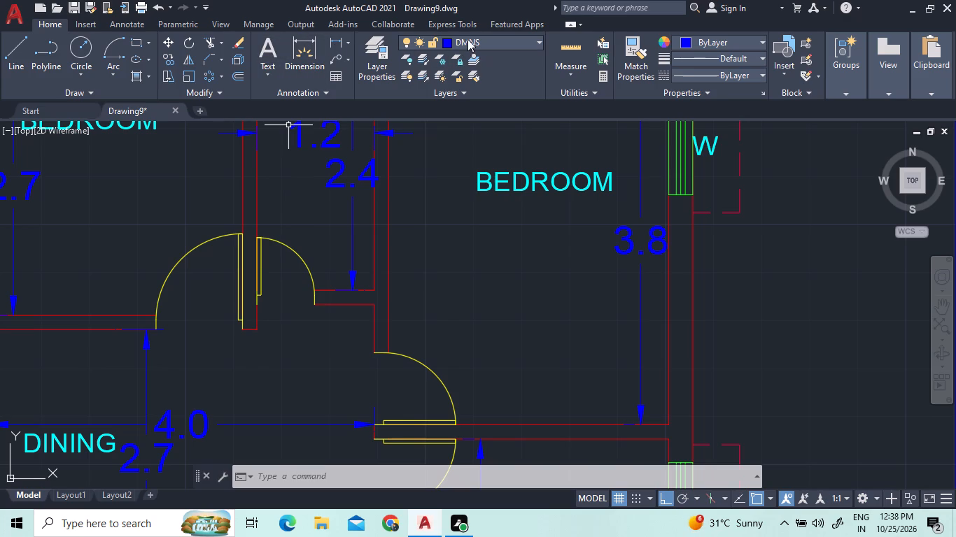
left_click(468, 173)
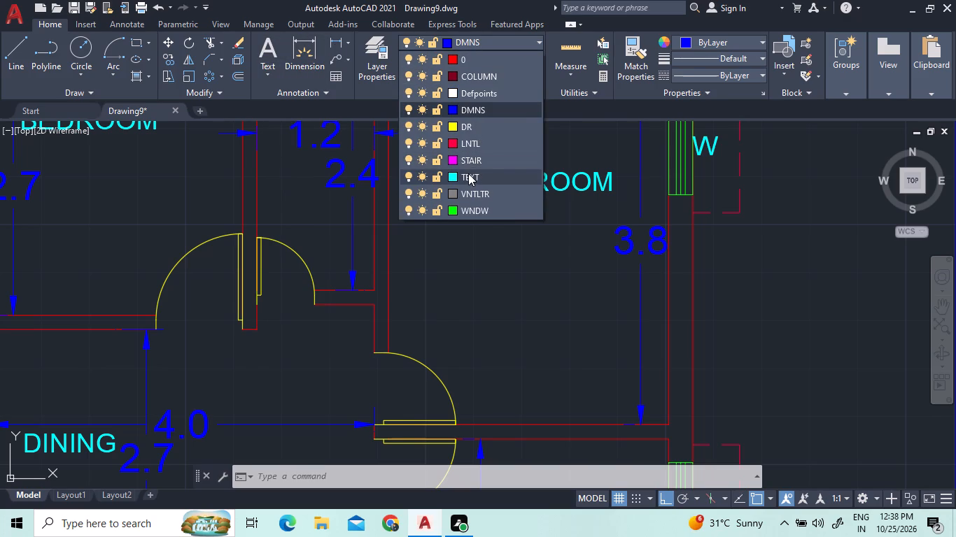
left_click(267, 45)
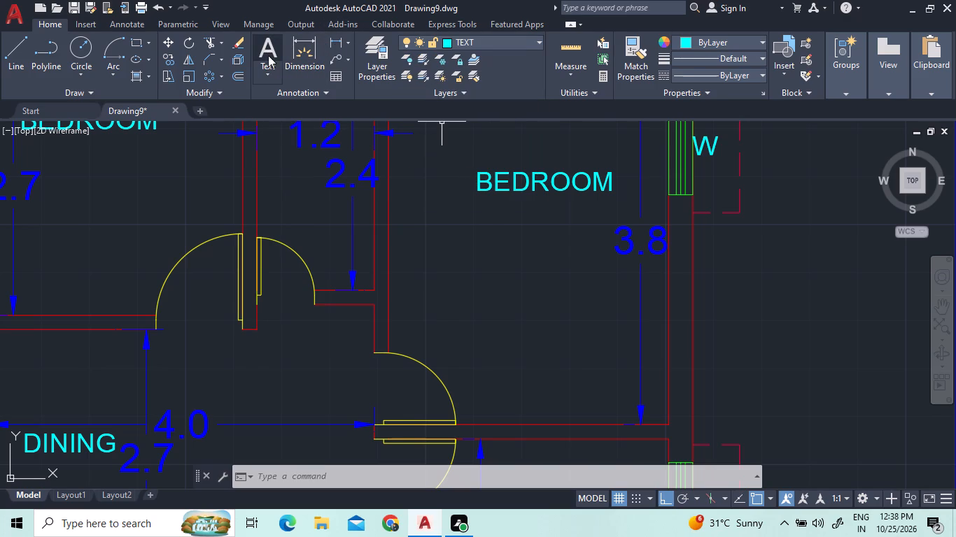
left_click(176, 309)
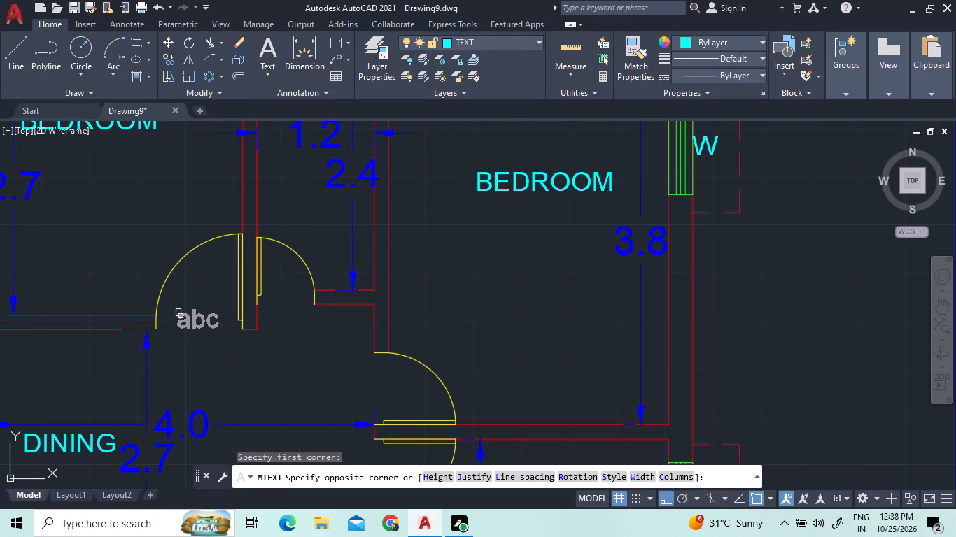
left_click(206, 328)
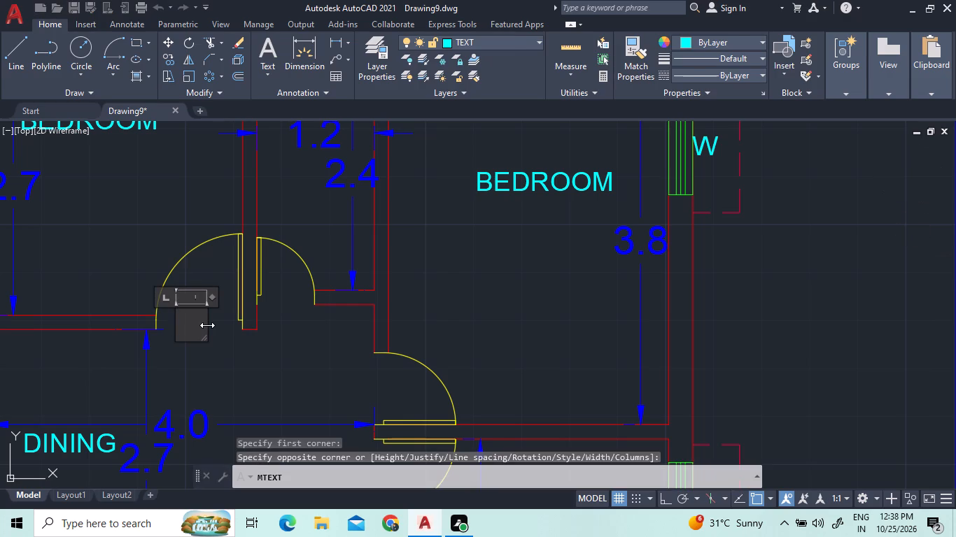
key("d")
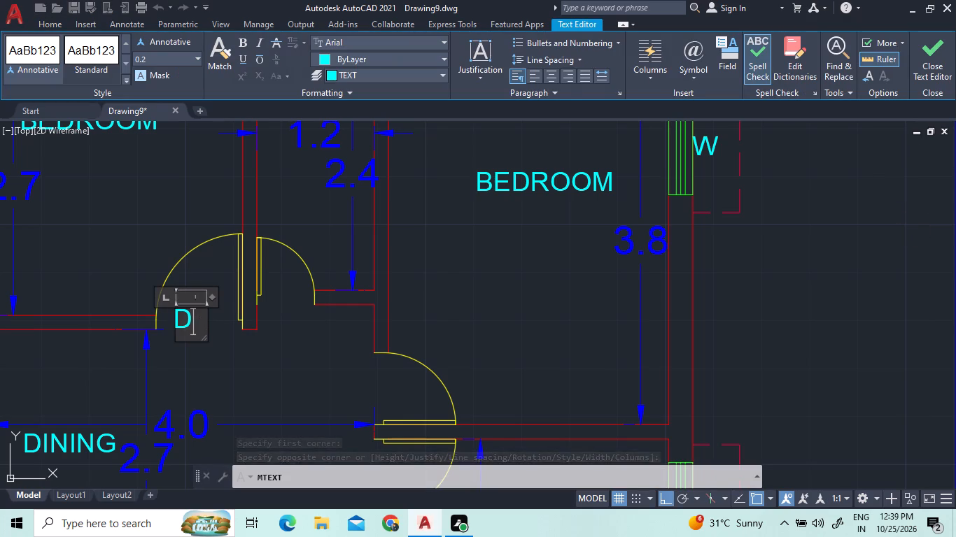
left_click(241, 352)
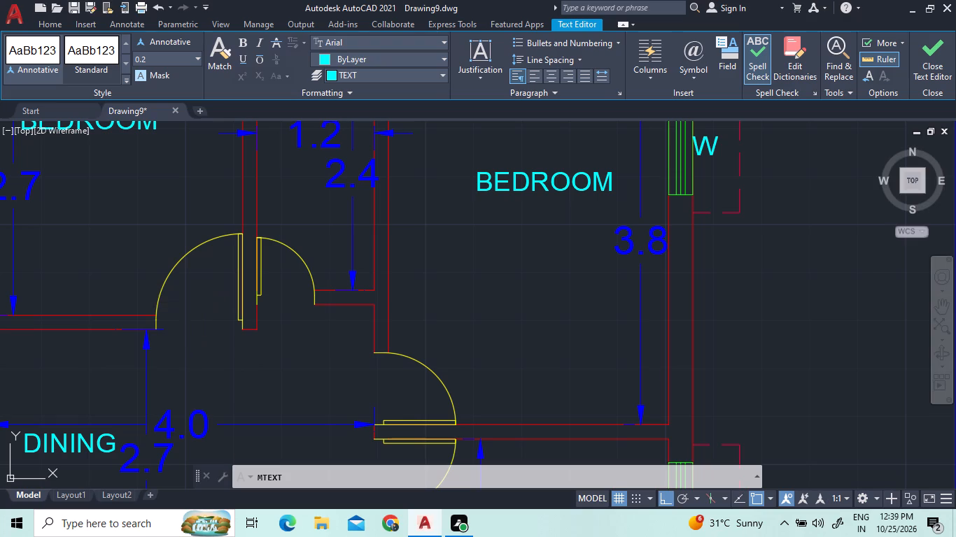
Copy the D label from the smaller bedroom's door to the toilet, larger bedroom and kitchen doors of the upper unit.
left_click(186, 315)
right_click(190, 315)
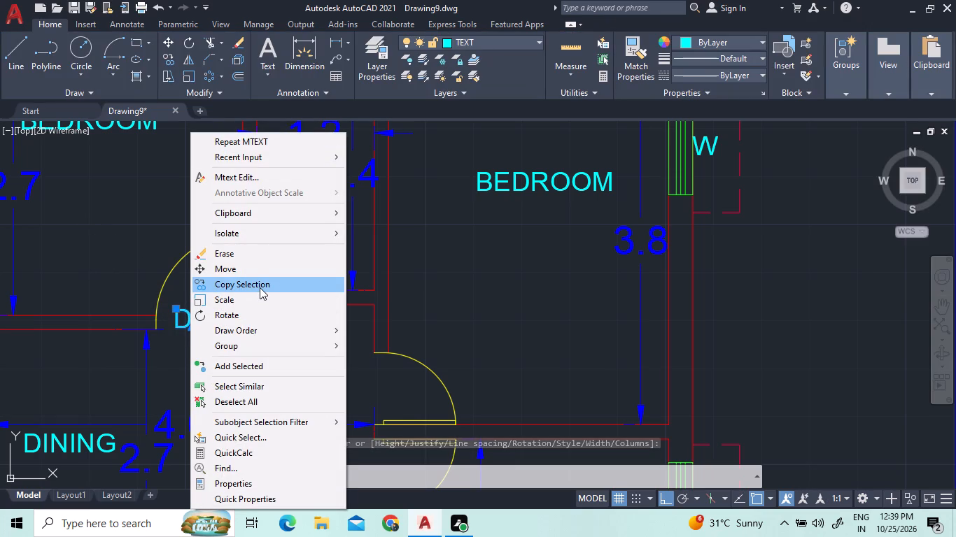
left_click(260, 287)
left_click(178, 323)
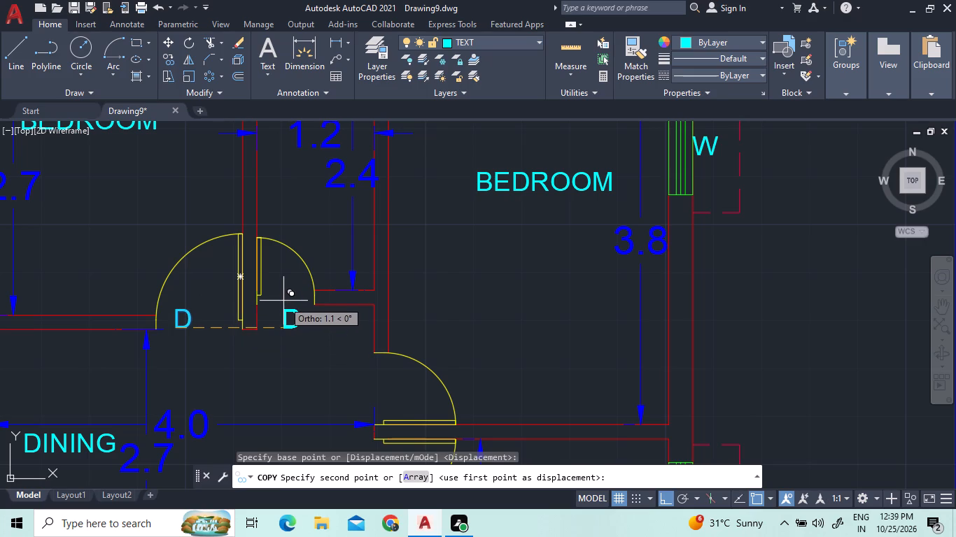
key("F8")
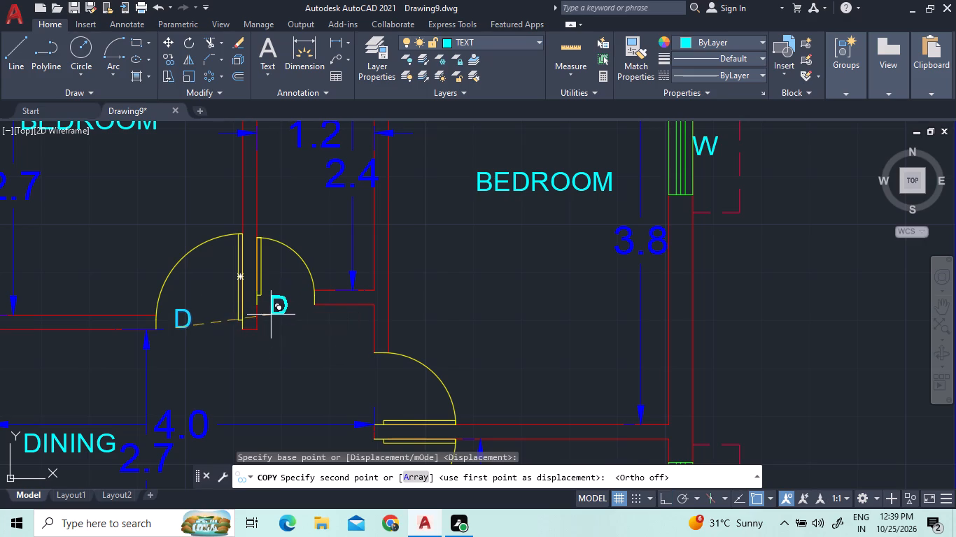
left_click(267, 303)
scroll(328, 299, "down", 3)
scroll(357, 351, "up", 3)
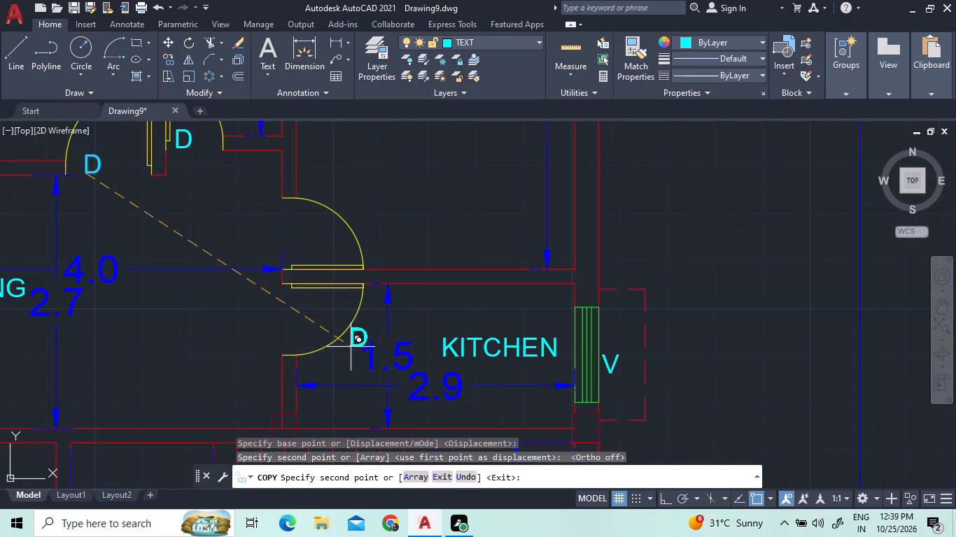
left_click(296, 251)
left_click(294, 325)
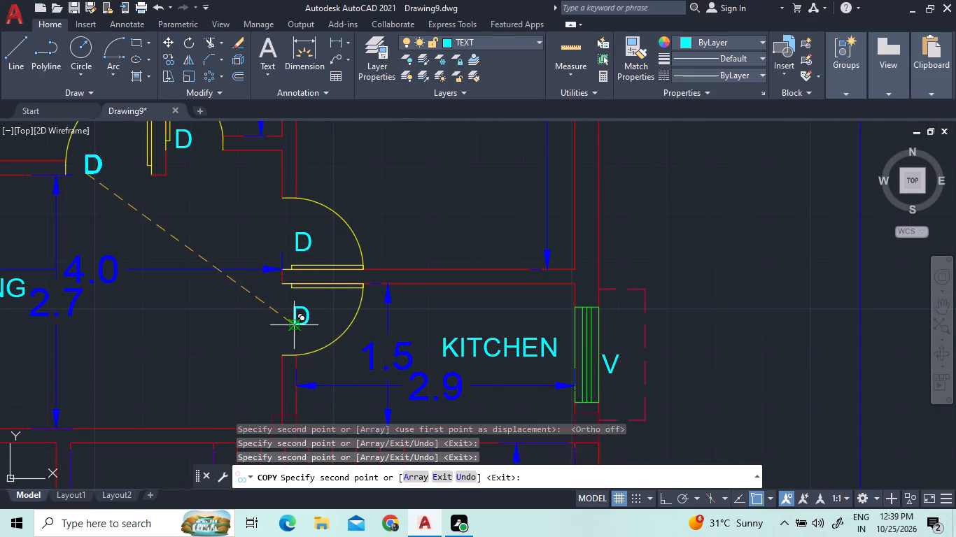
Place further copies of the D label at the dining room's entrance door and beside the double door to the staircase.
scroll(293, 325, "down", 3)
scroll(190, 337, "up", 3)
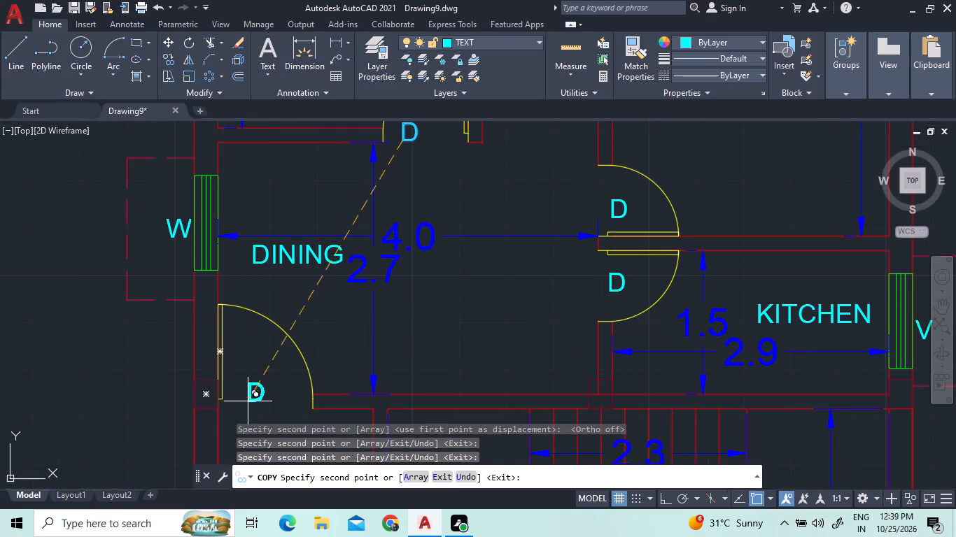
left_click(257, 404)
scroll(307, 318, "down", 3)
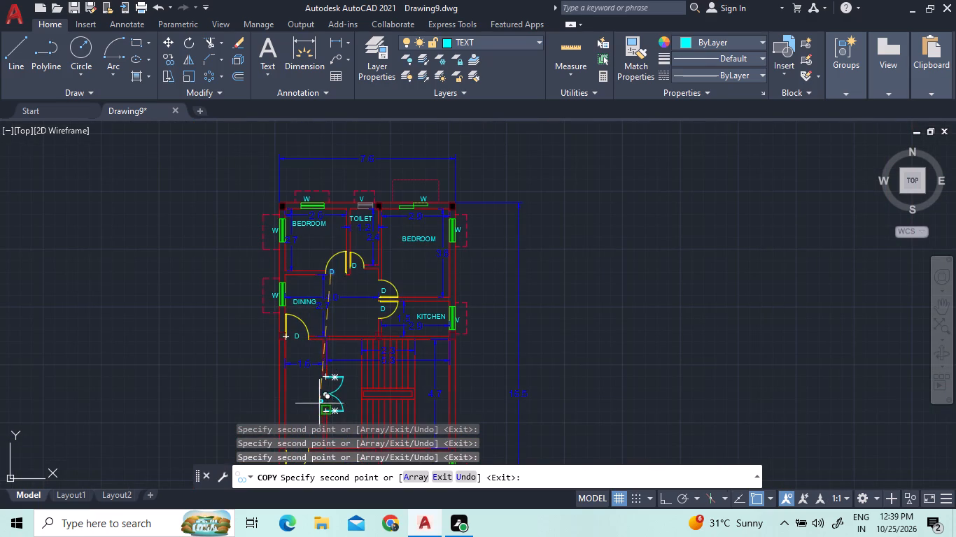
scroll(319, 400, "up", 2)
left_click(300, 389)
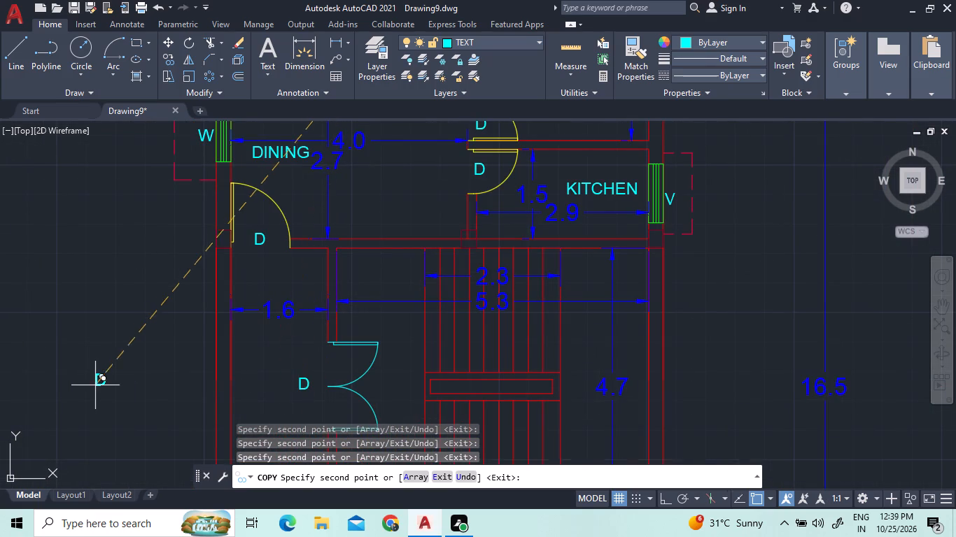
key("Escape")
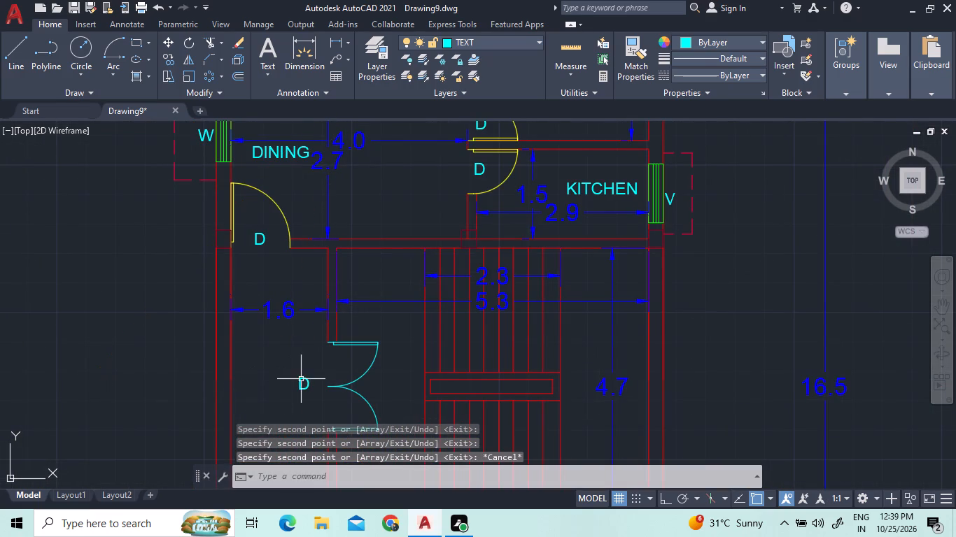
Change the label beside the staircase double door to MG.
triple_click(303, 379)
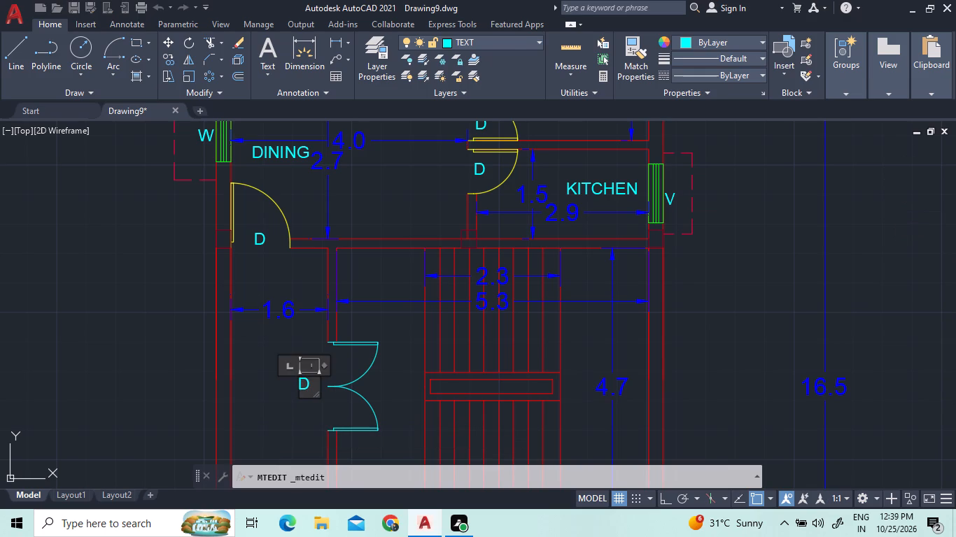
left_click(313, 382)
key("BackSpace")
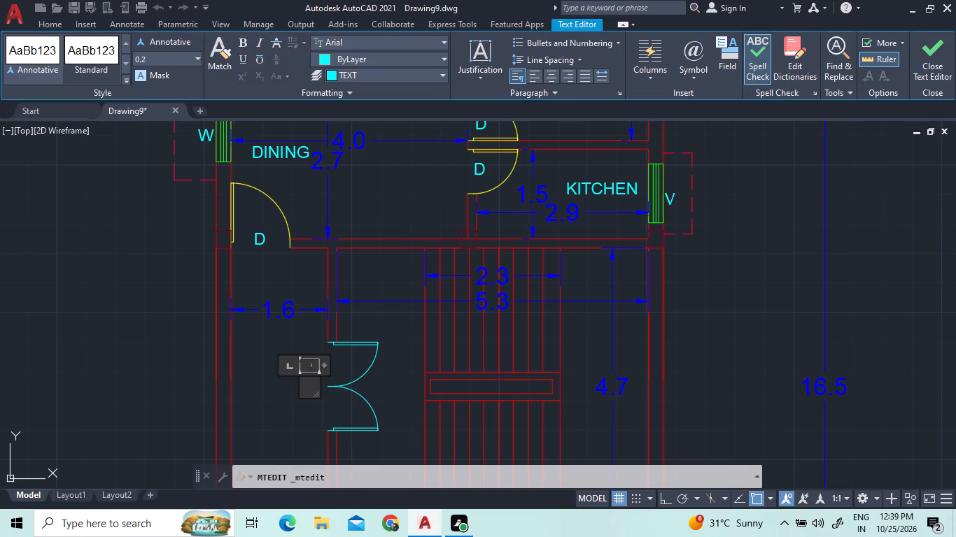
key("m")
key("g")
left_click(295, 425)
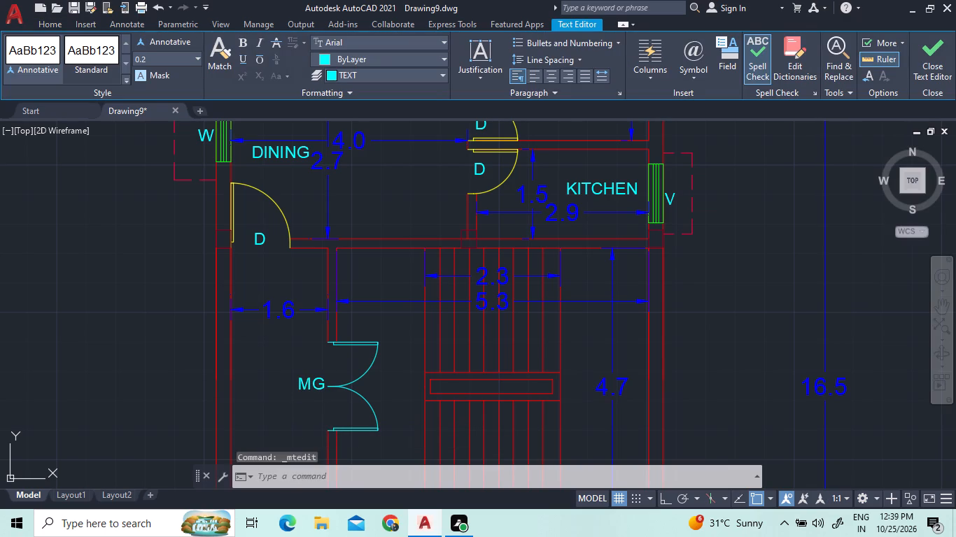
Draw a rectangle across the thickness of the lobby's outer wall, opposite the MG double door, as a window outline.
scroll(341, 321, "down", 1)
scroll(372, 240, "down", 2)
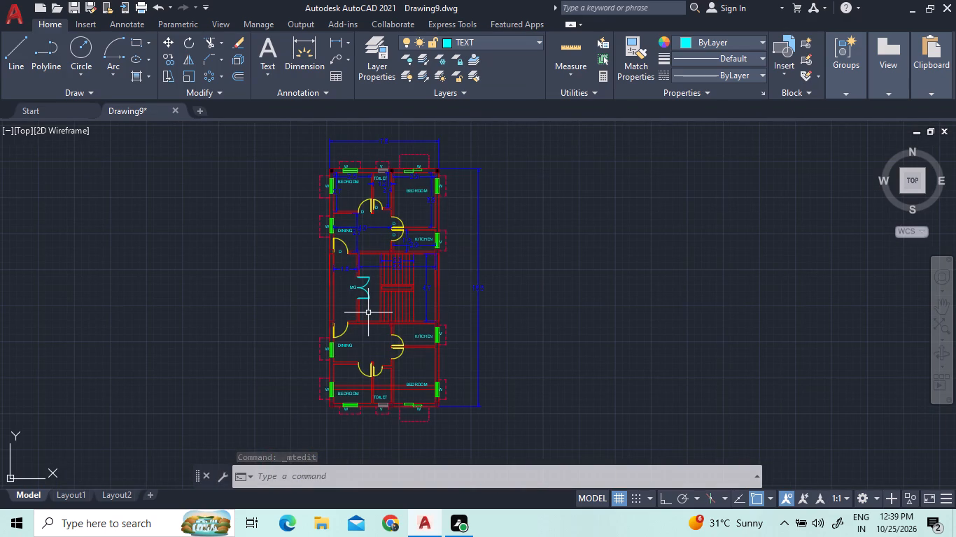
scroll(386, 272, "up", 1)
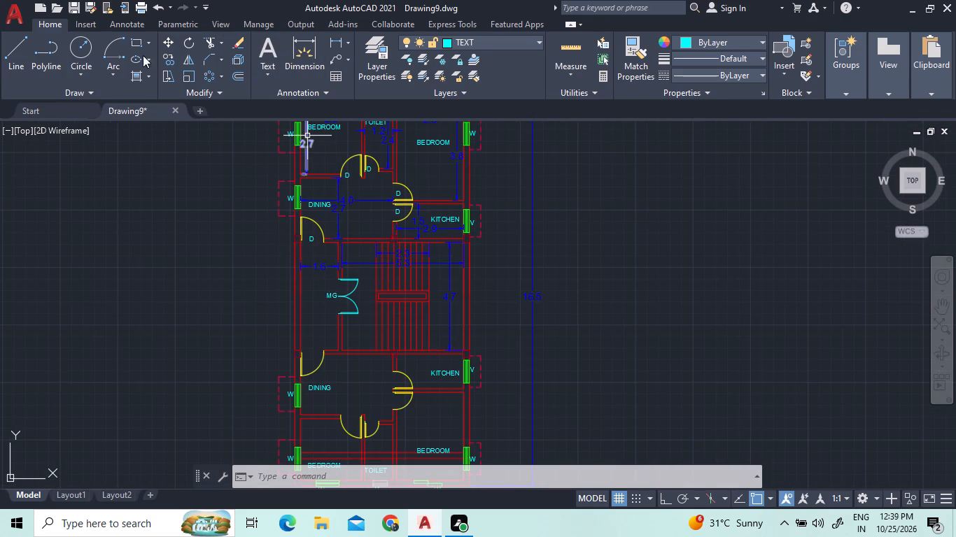
left_click(136, 38)
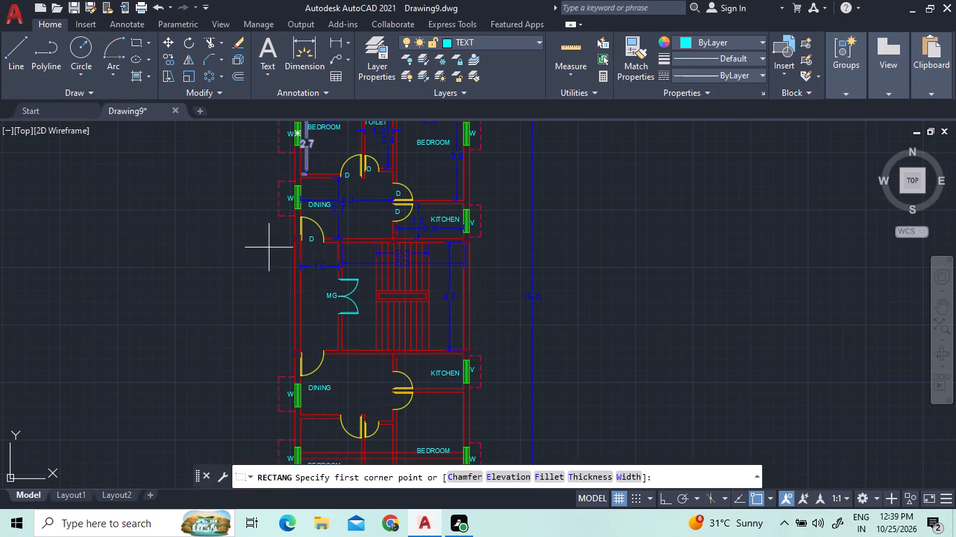
scroll(333, 261, "up", 2)
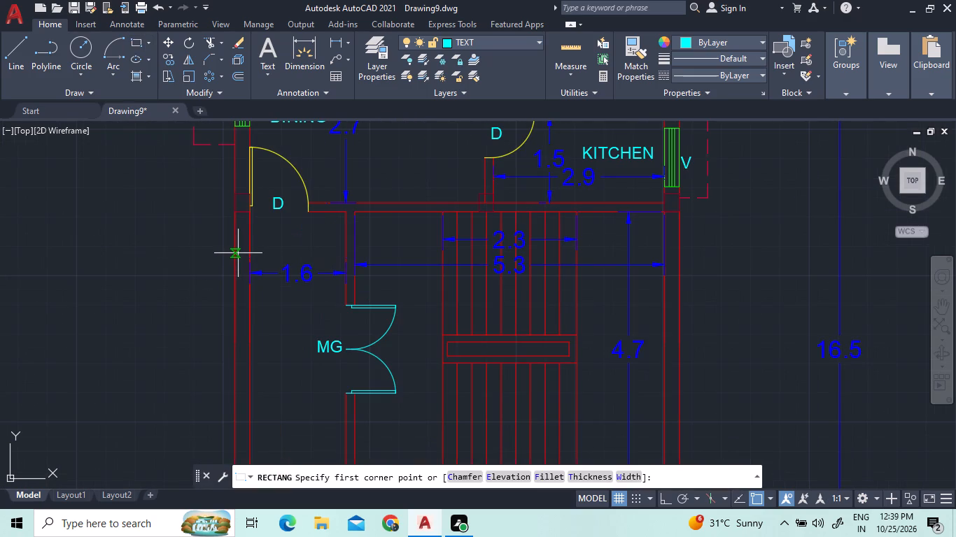
left_click(235, 249)
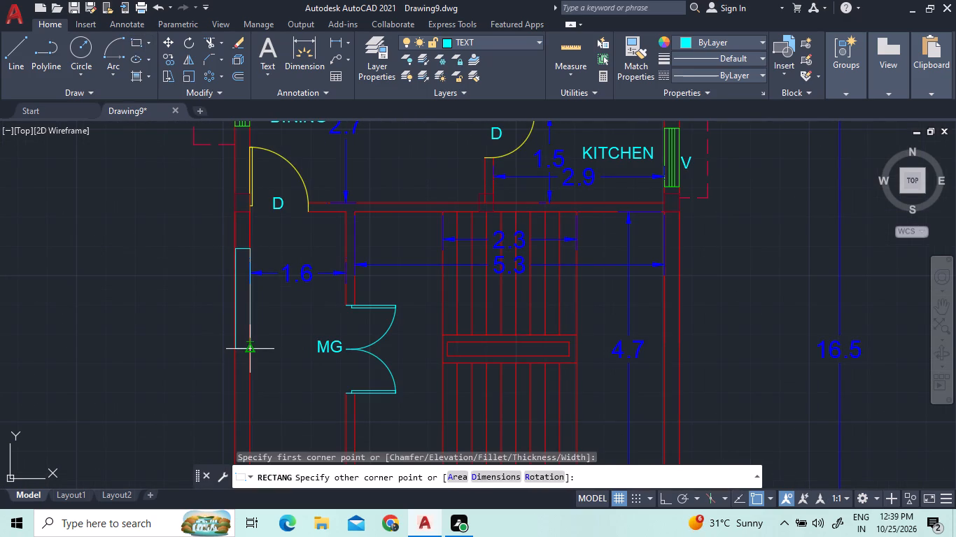
scroll(245, 355, "up", 1)
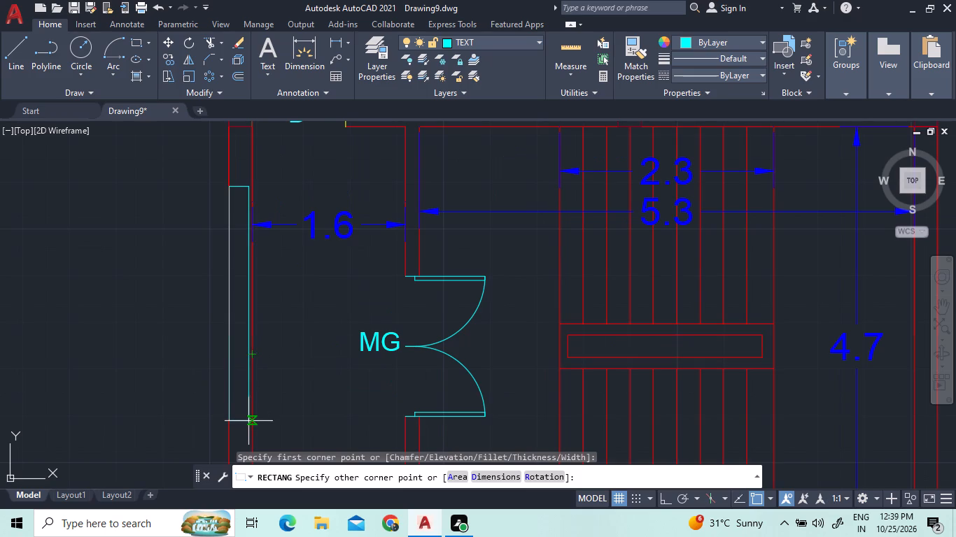
left_click(251, 419)
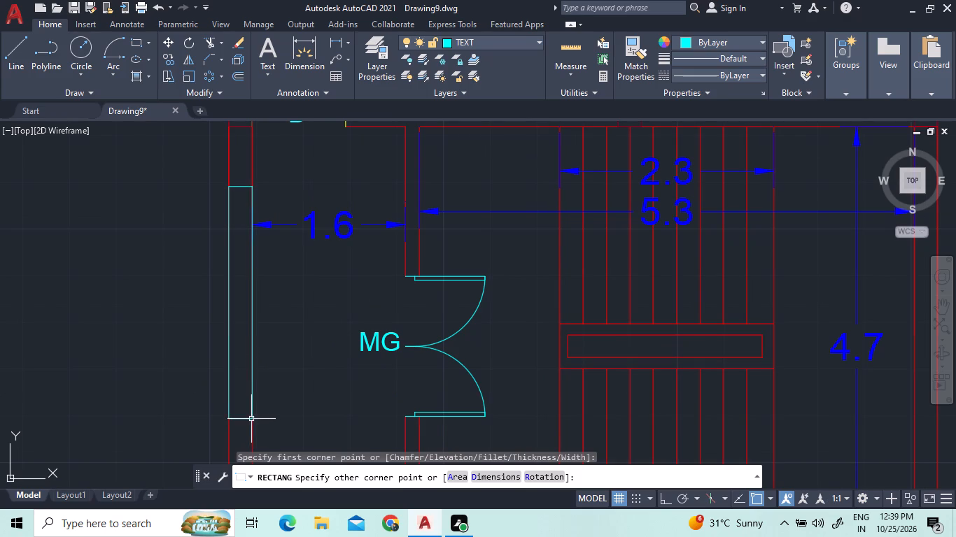
Draw a vertical centre line through the window rectangle, joining the midpoints of its two short sides.
left_click(5, 66)
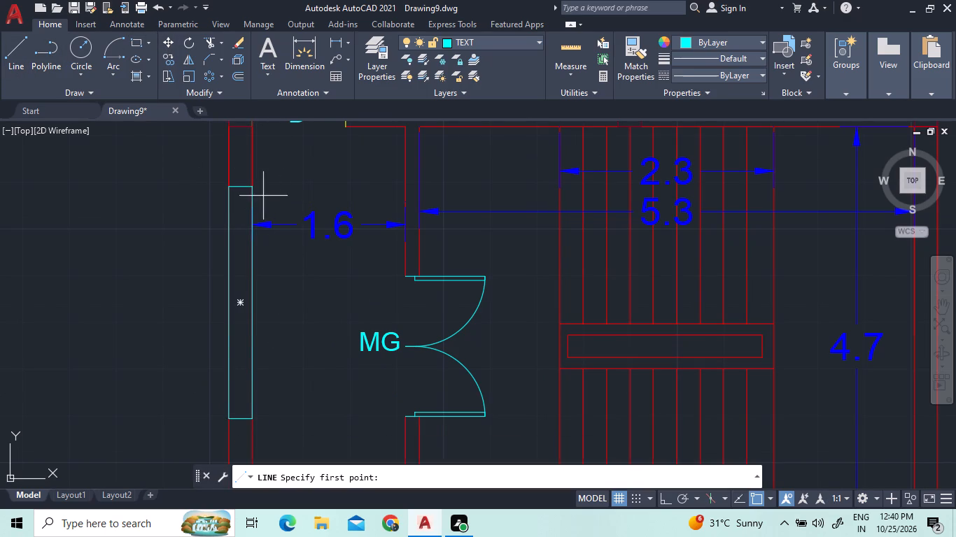
left_click(241, 188)
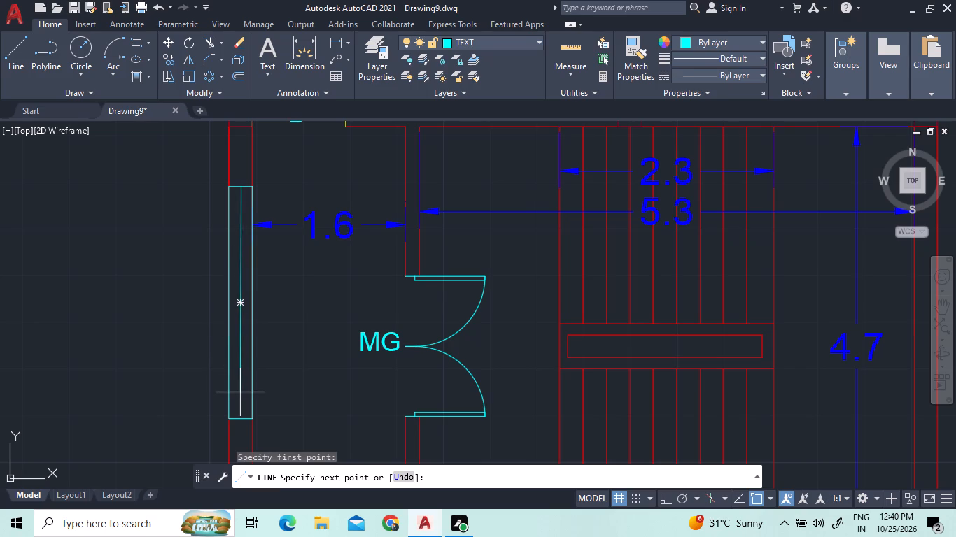
key("F8")
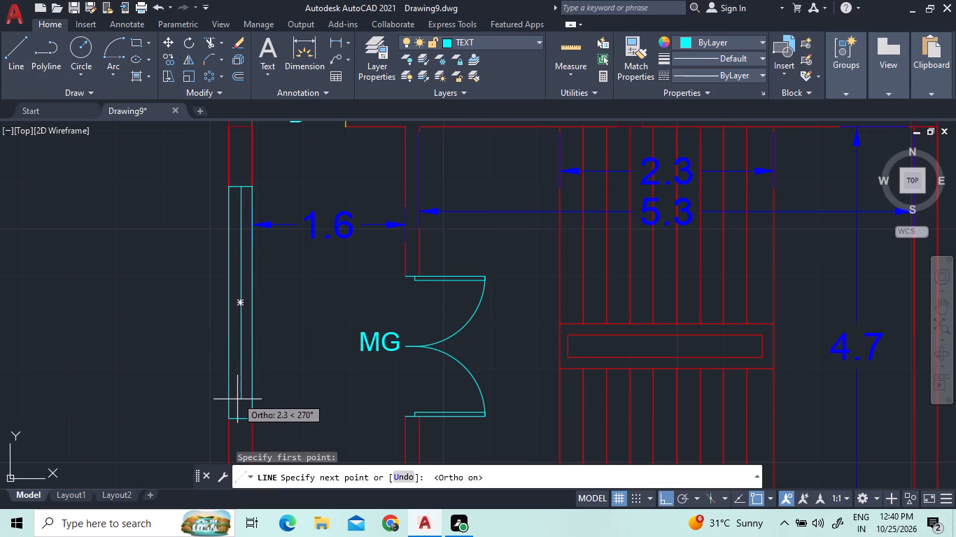
scroll(241, 429, "up", 3)
left_click(237, 392)
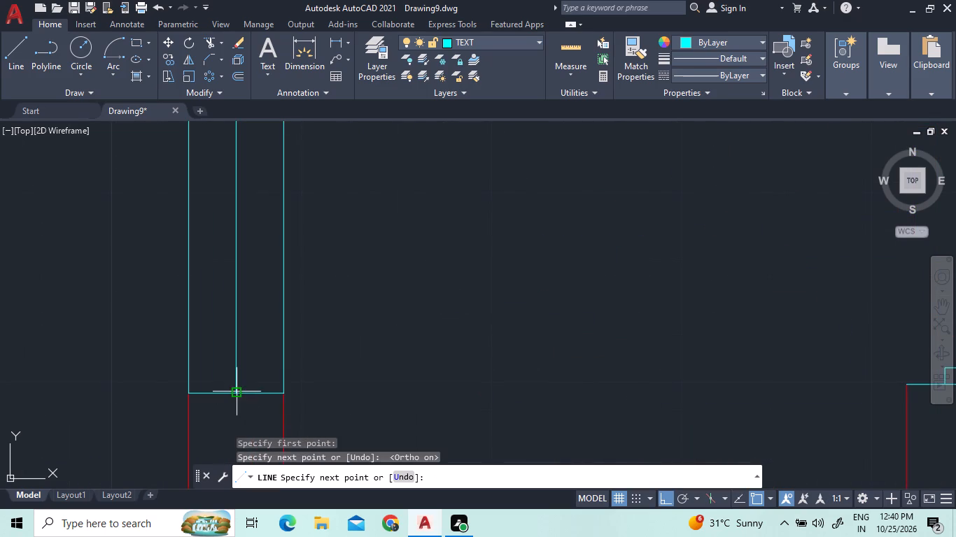
scroll(246, 410, "down", 2)
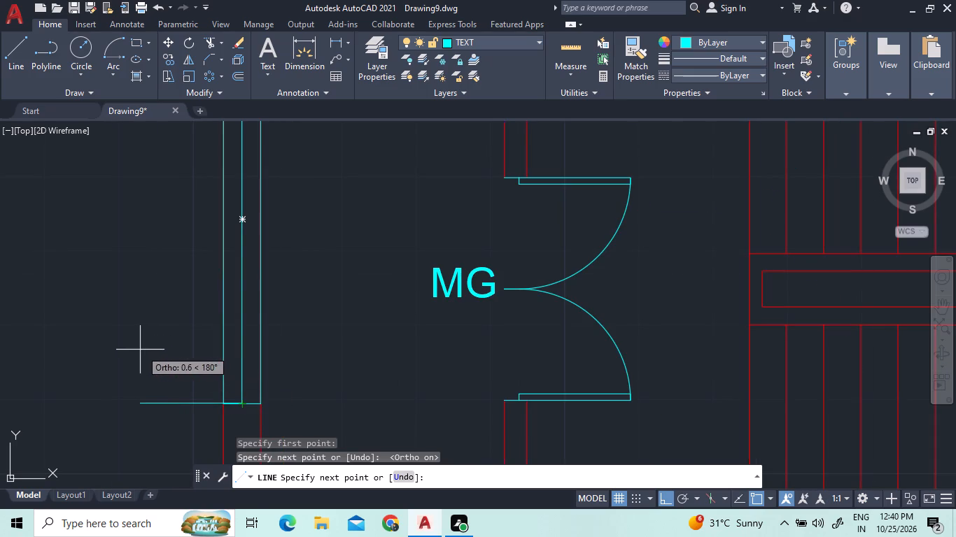
right_click(134, 347)
left_click(141, 351)
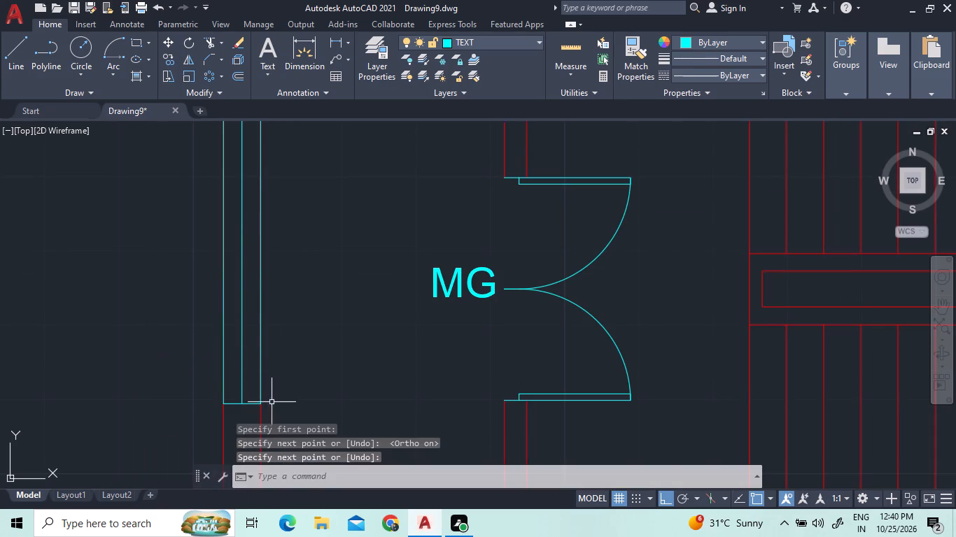
Move the lobby window's rectangle and centre line to the WNDW layer.
scroll(258, 404, "down", 2)
scroll(258, 418, "up", 3)
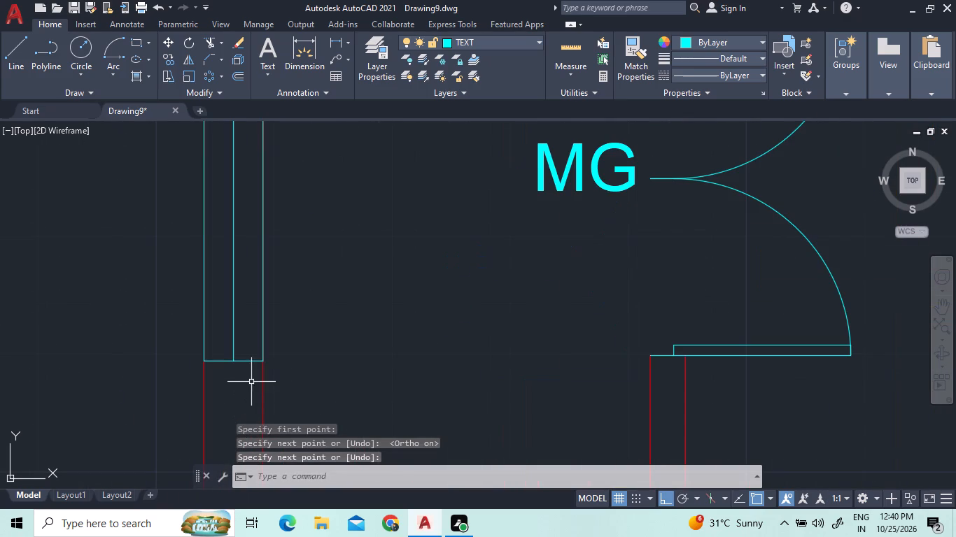
left_click(251, 378)
left_click(220, 336)
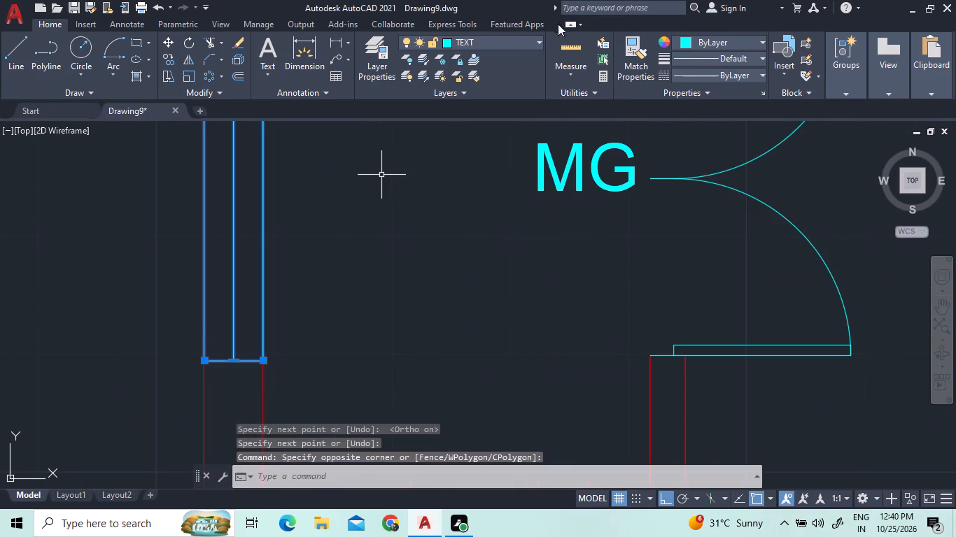
left_click(532, 38)
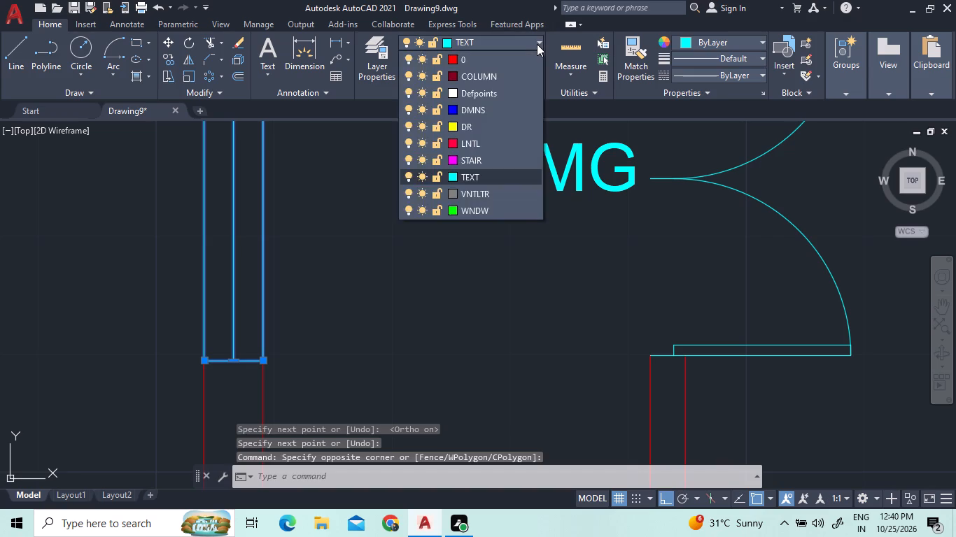
left_click(537, 44)
left_click(537, 44)
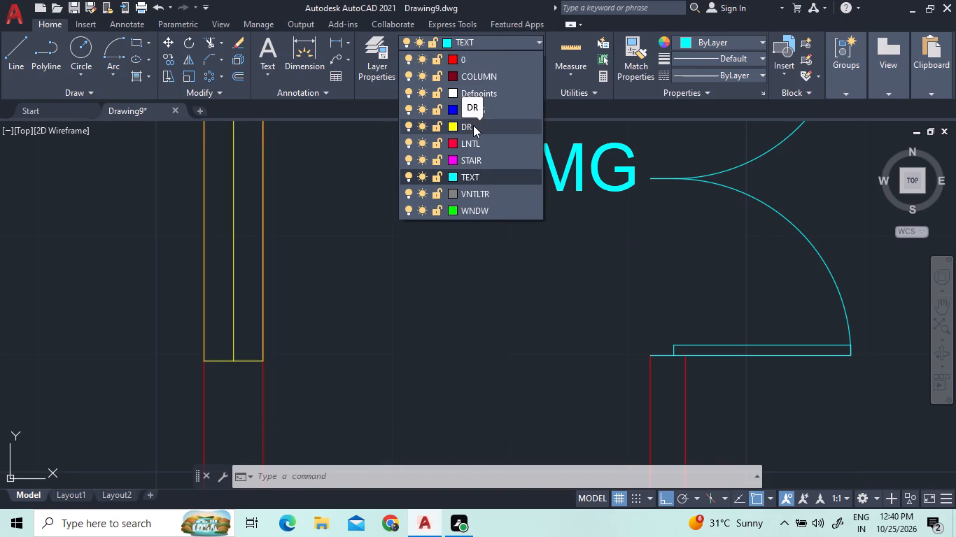
left_click(473, 202)
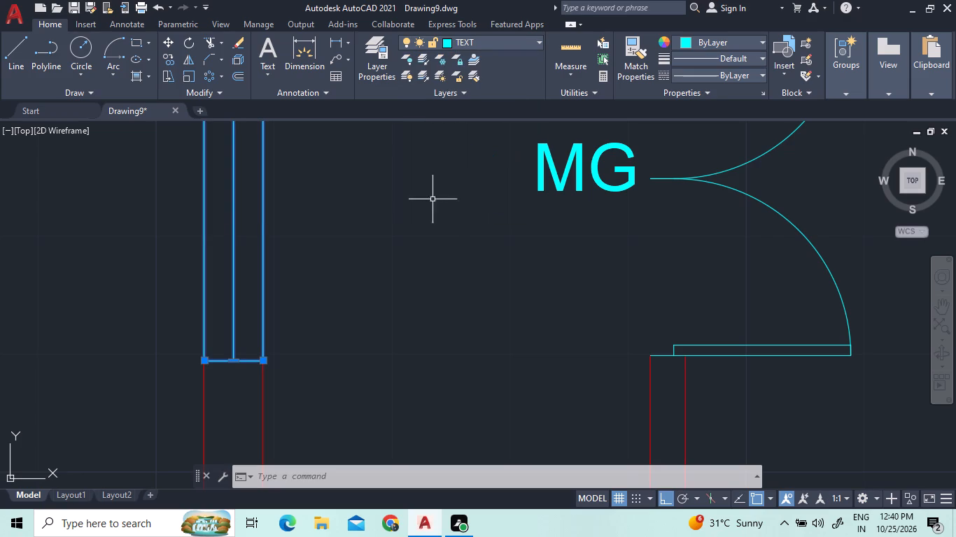
scroll(263, 349, "down", 2)
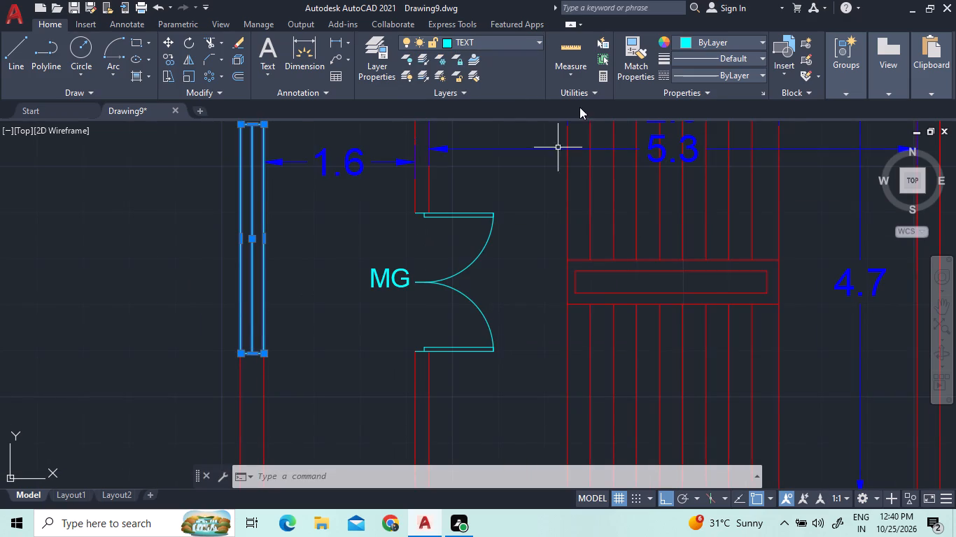
left_click(537, 38)
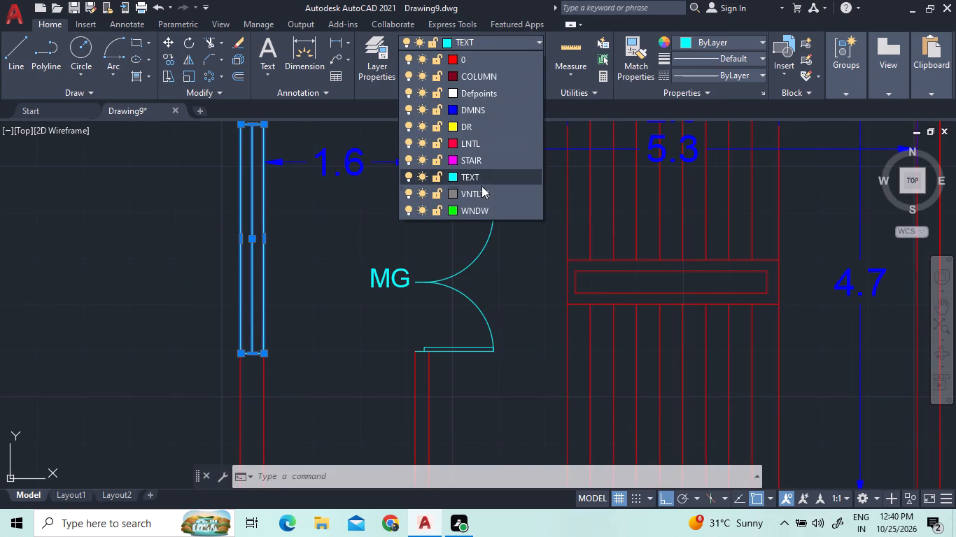
left_click(481, 208)
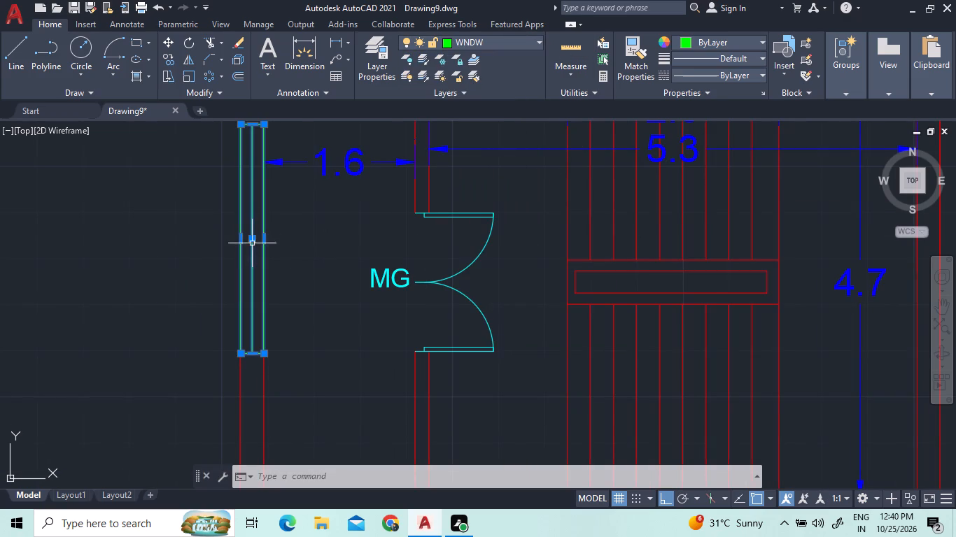
Copy the lobby window, rectangle and centre line, straight across onto the opposite outer wall beside the staircase.
right_click(253, 240)
left_click(305, 308)
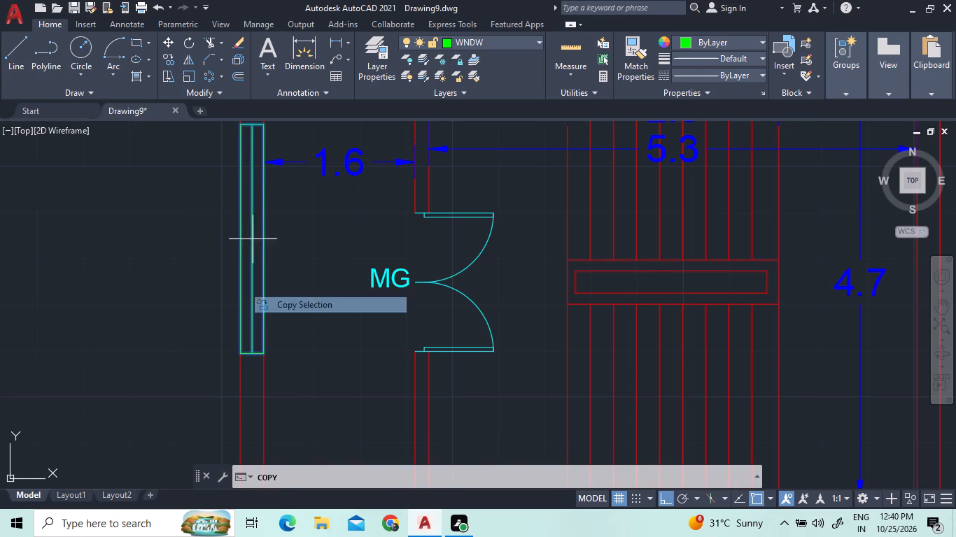
left_click(251, 238)
scroll(437, 313, "down", 4)
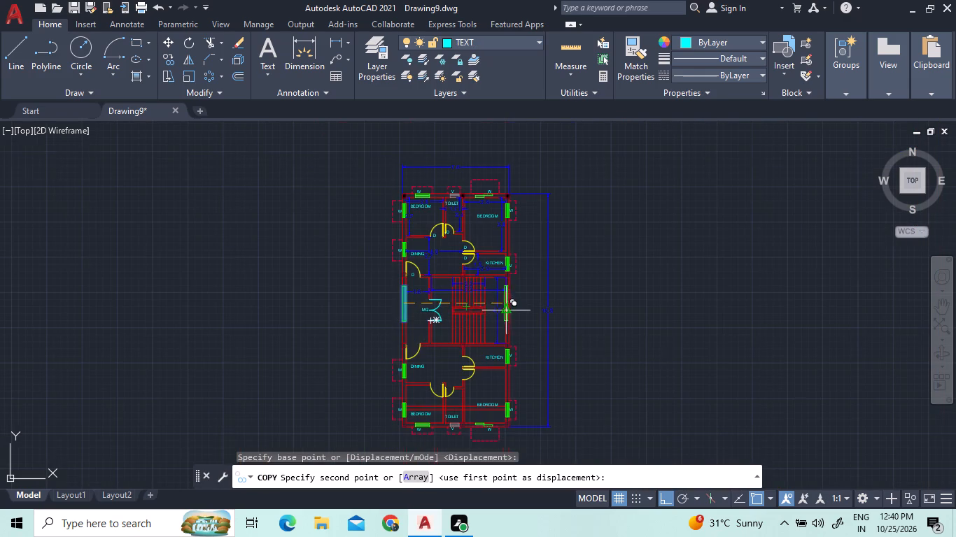
scroll(511, 313, "up", 3)
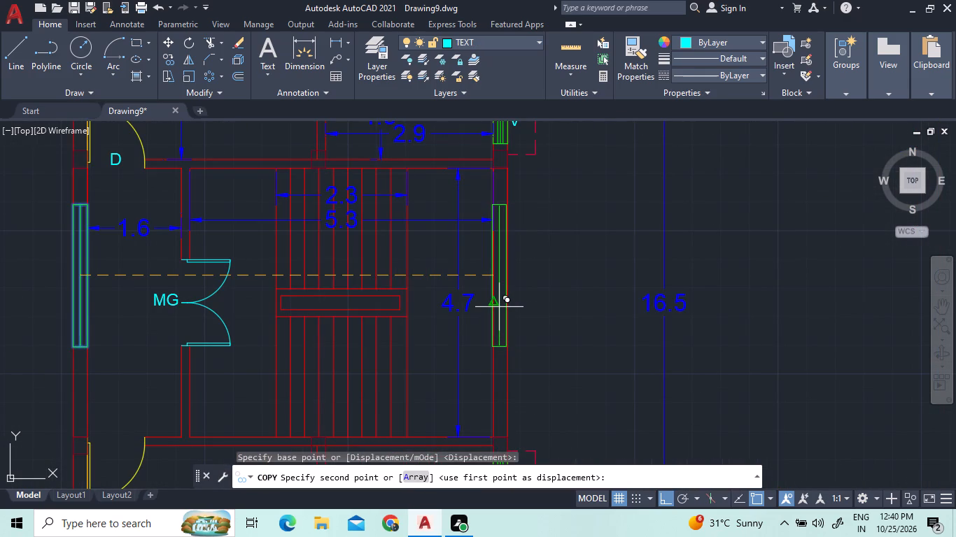
scroll(498, 307, "up", 2)
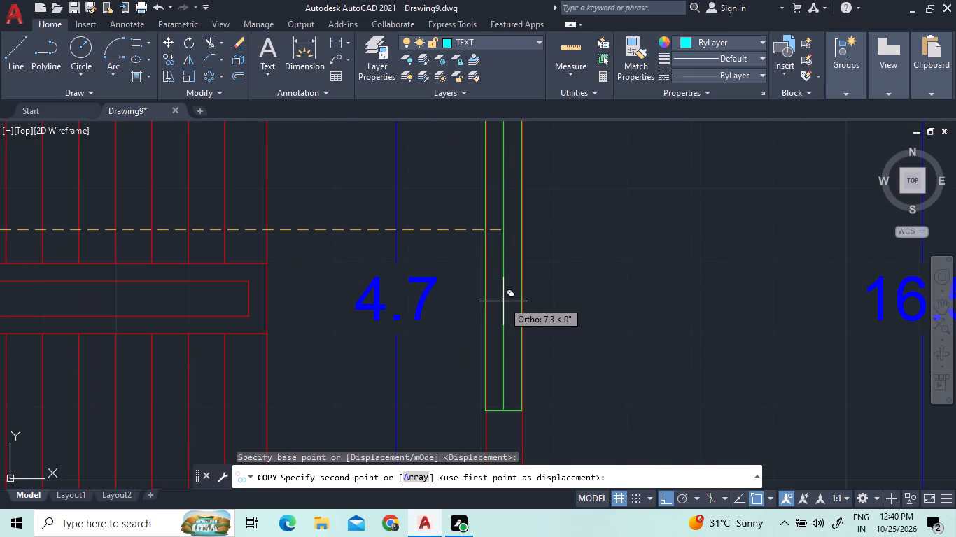
left_click(503, 300)
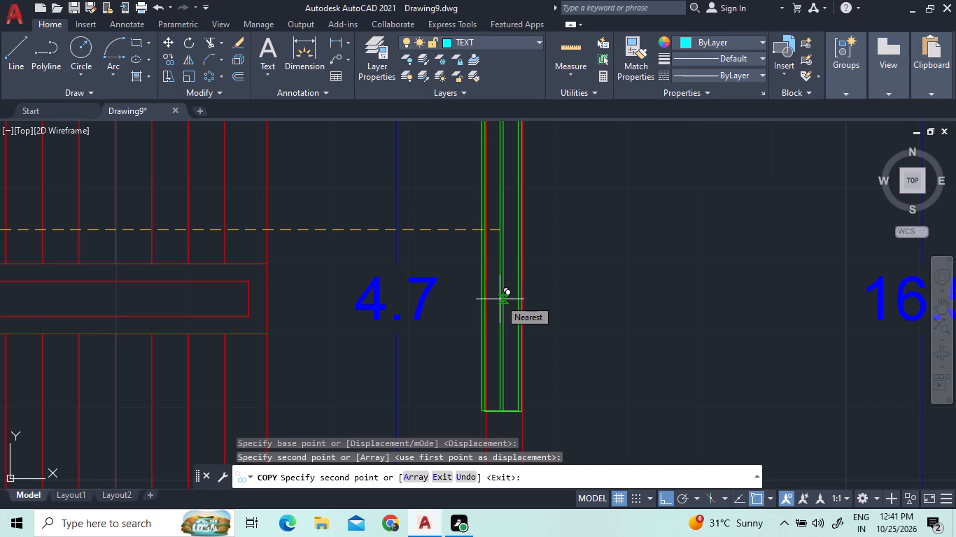
right_click(564, 293)
left_click(575, 299)
Delete the overall 16.5 length dimension running alongside the whole two-unit plan.
scroll(575, 294, "down", 3)
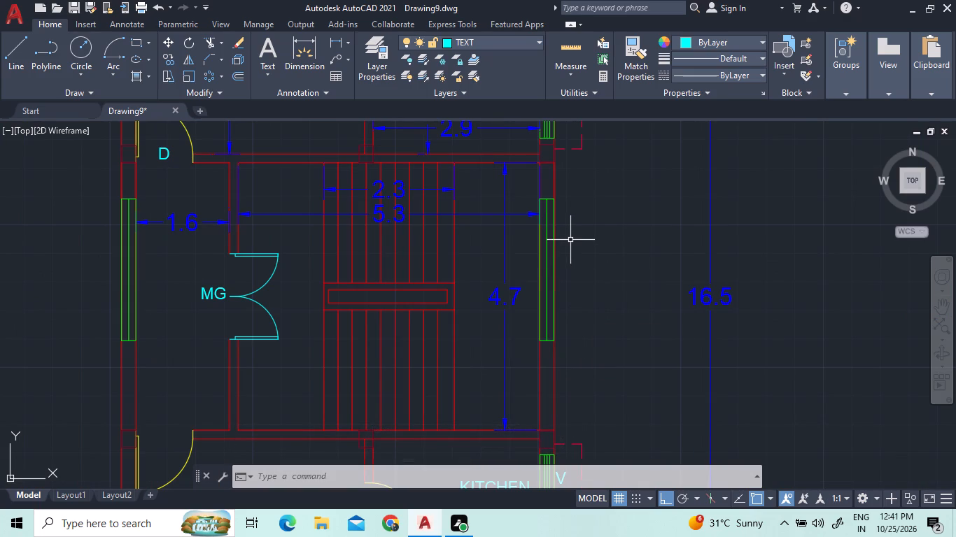
scroll(563, 243, "down", 2)
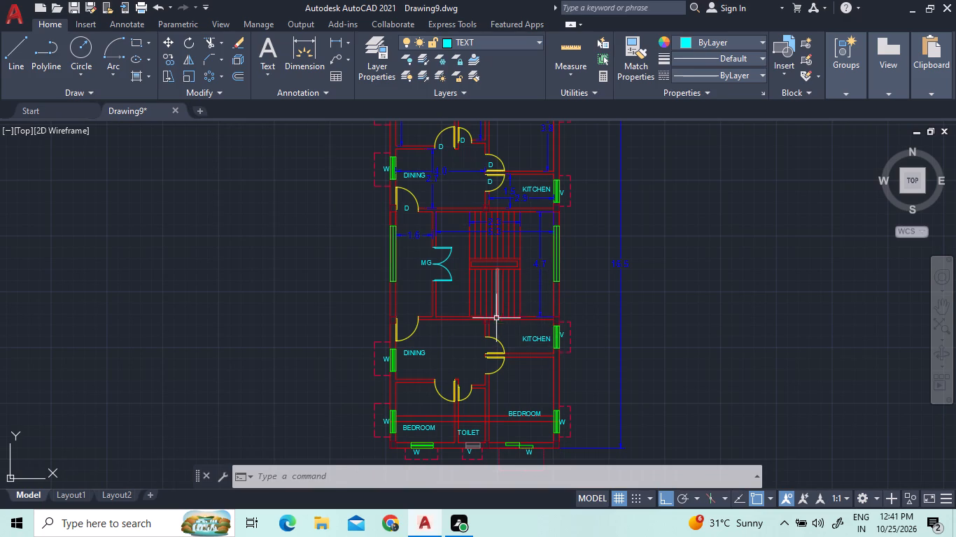
scroll(494, 328, "up", 1)
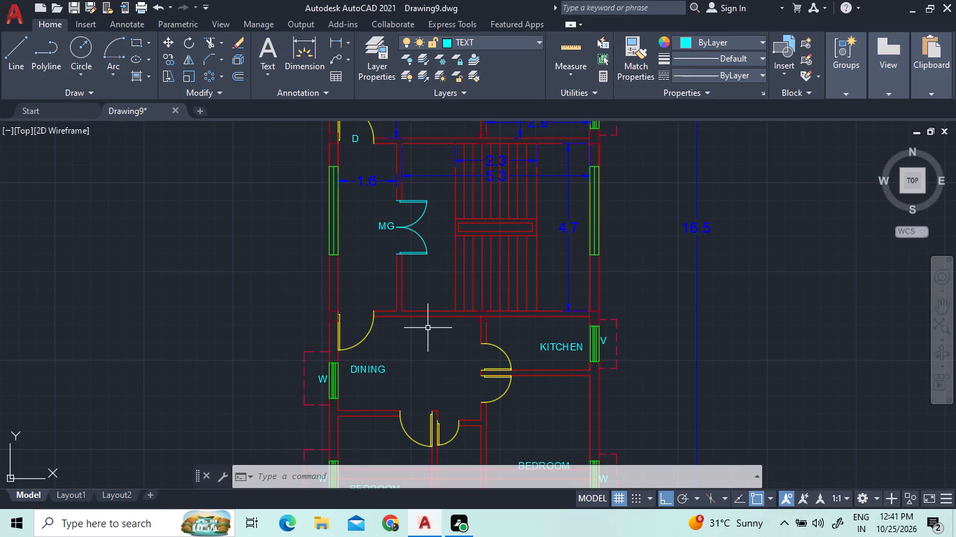
scroll(428, 328, "down", 1)
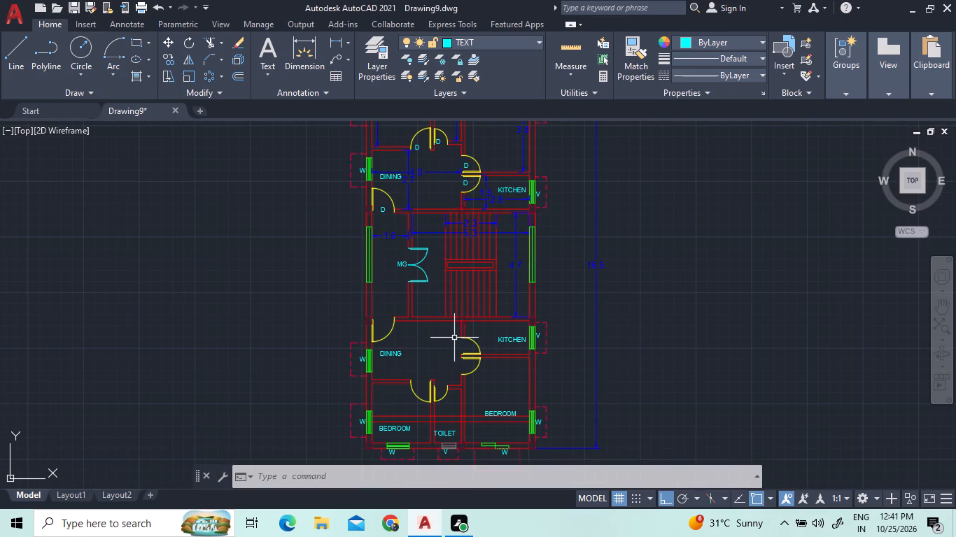
scroll(497, 314, "down", 1)
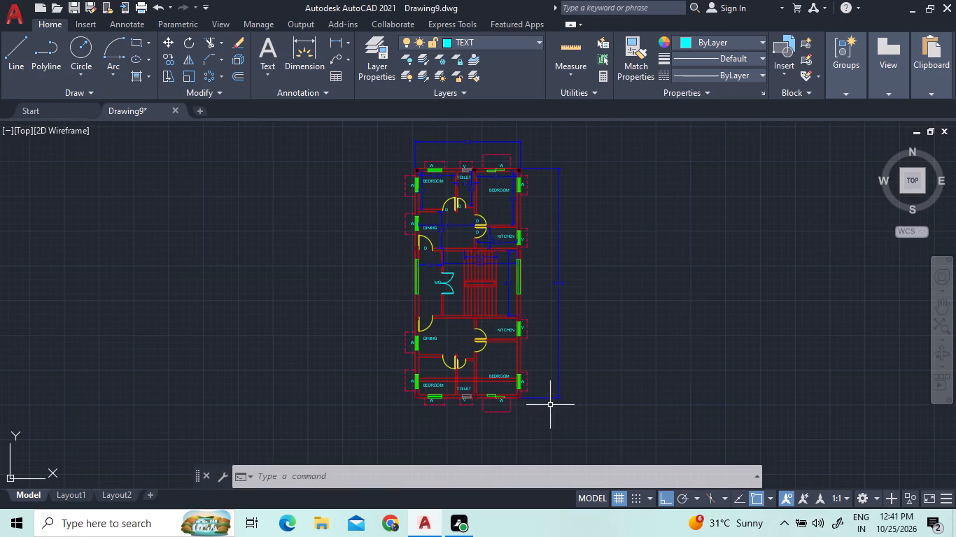
left_click(569, 401)
left_click(556, 385)
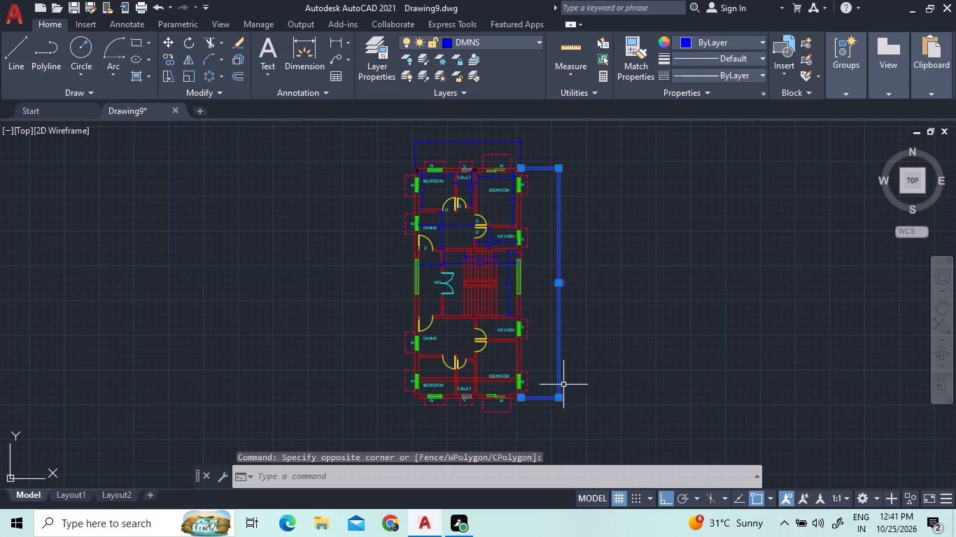
key("Delete")
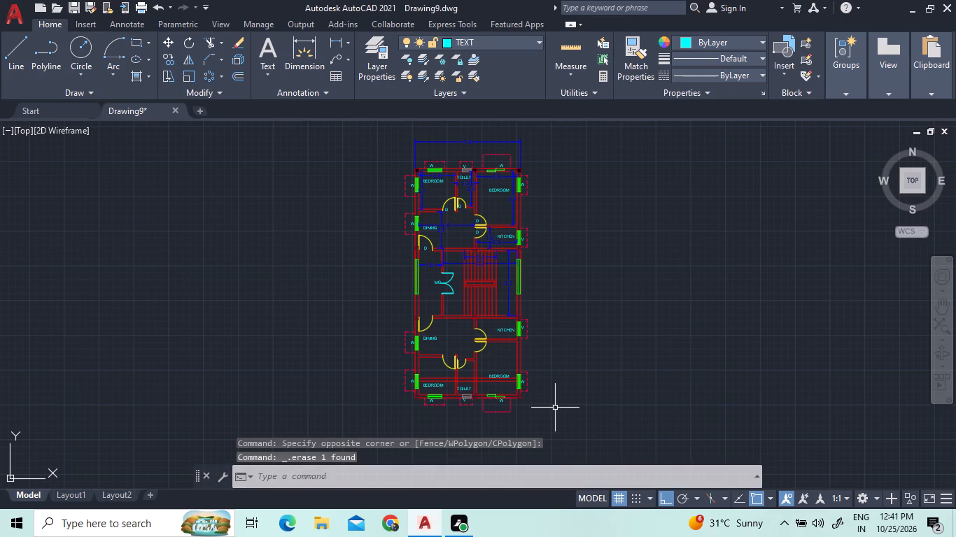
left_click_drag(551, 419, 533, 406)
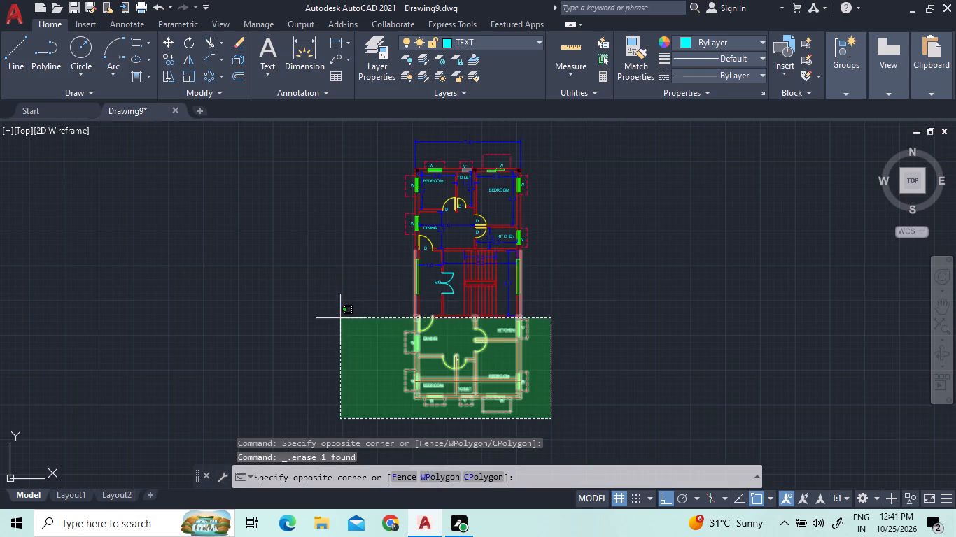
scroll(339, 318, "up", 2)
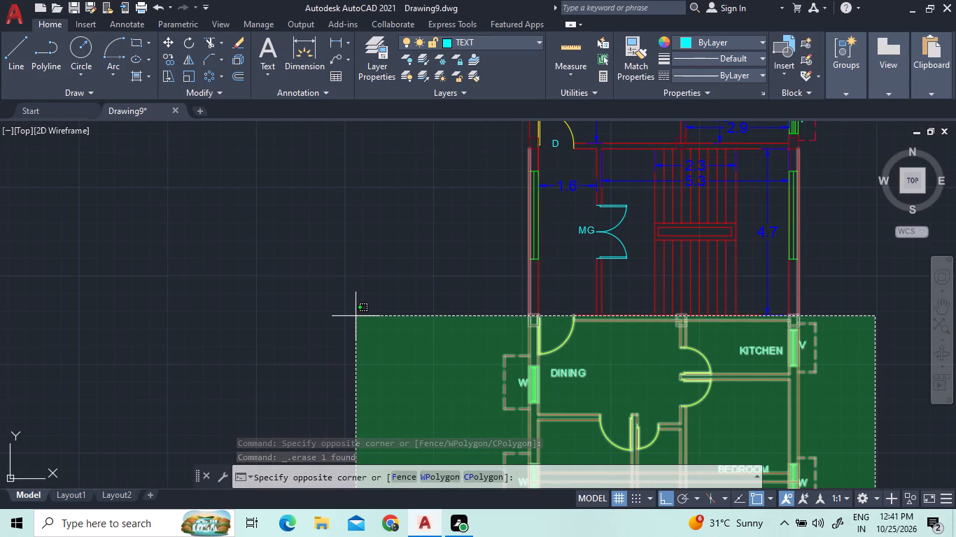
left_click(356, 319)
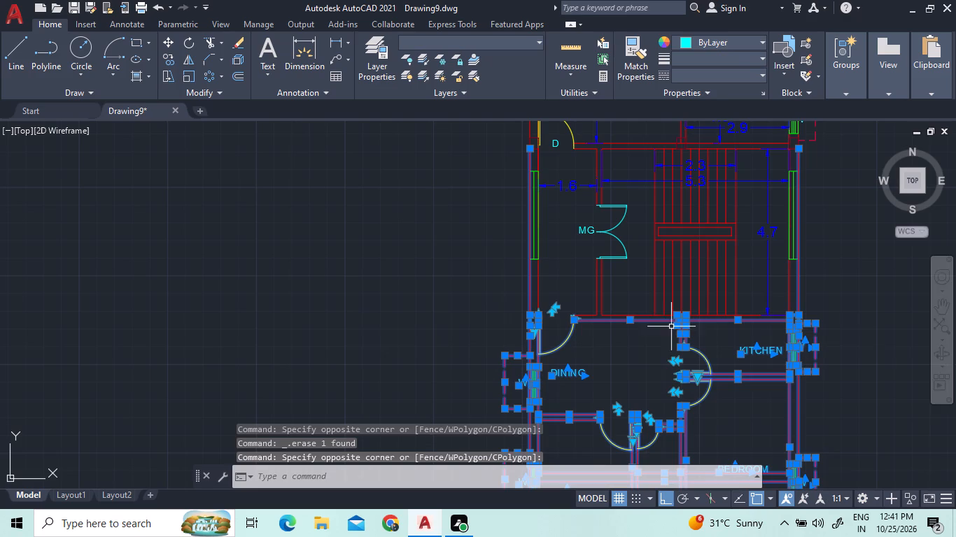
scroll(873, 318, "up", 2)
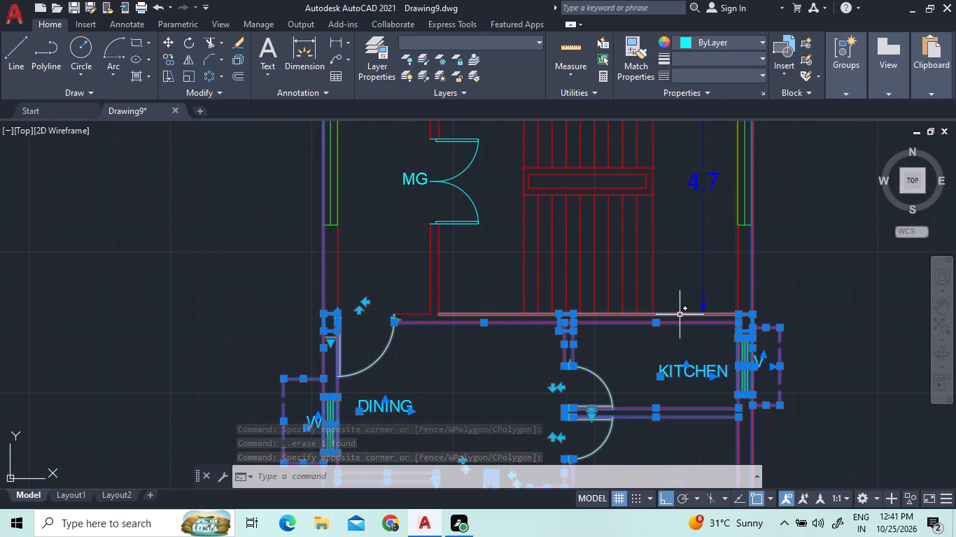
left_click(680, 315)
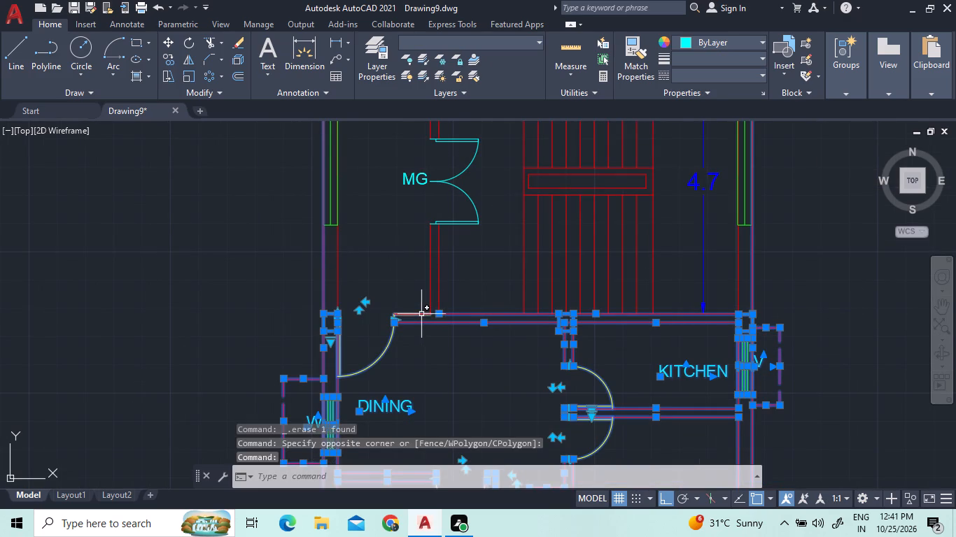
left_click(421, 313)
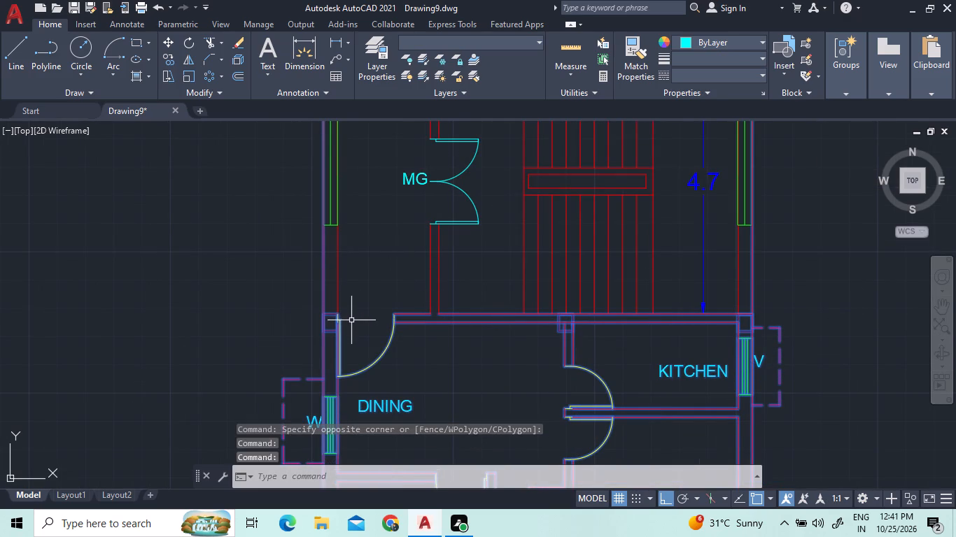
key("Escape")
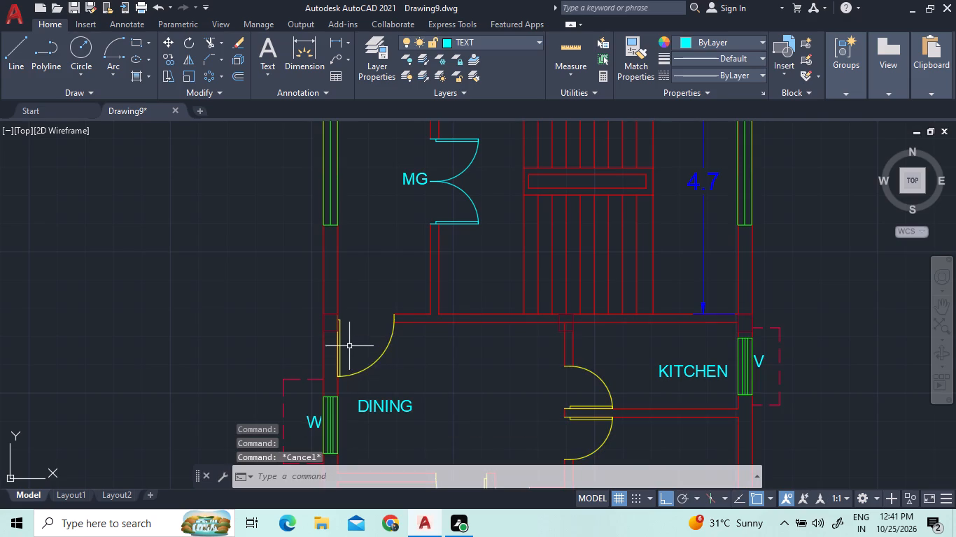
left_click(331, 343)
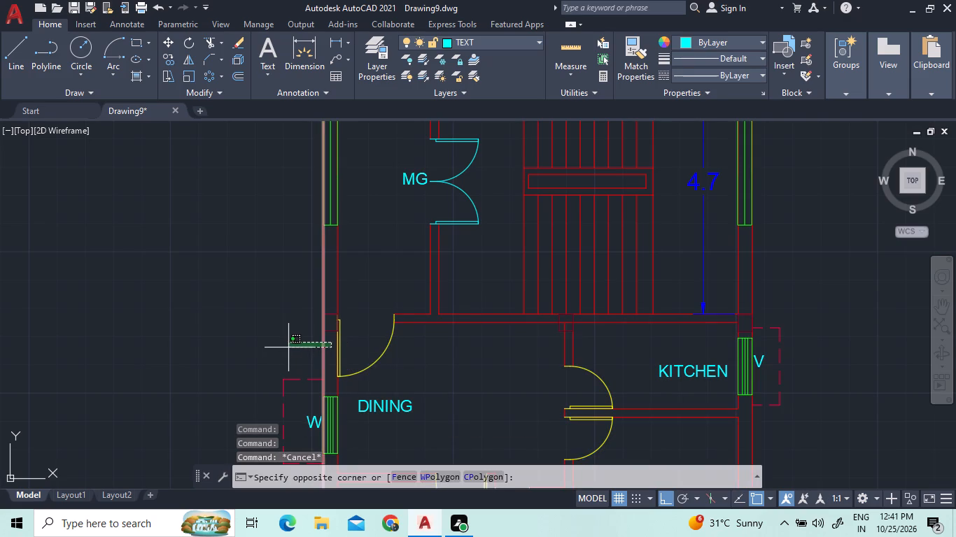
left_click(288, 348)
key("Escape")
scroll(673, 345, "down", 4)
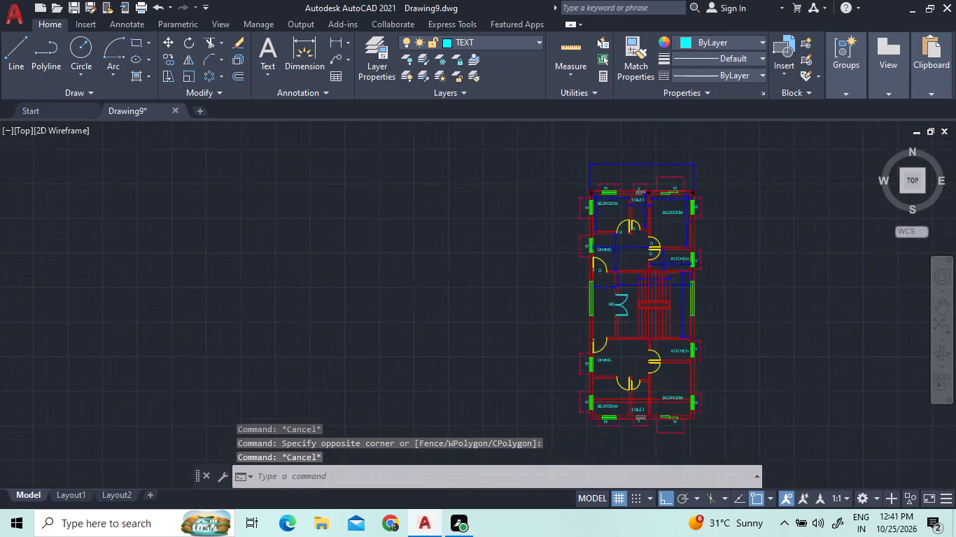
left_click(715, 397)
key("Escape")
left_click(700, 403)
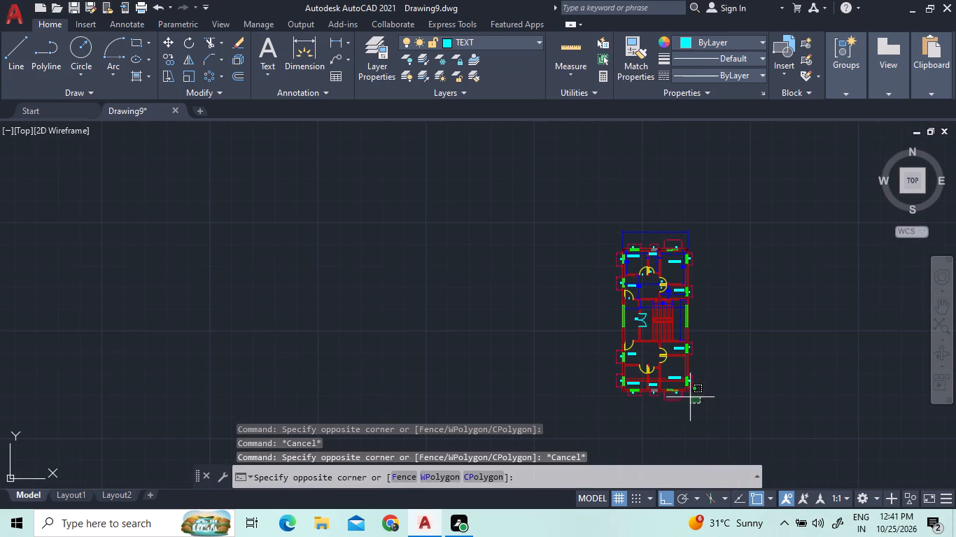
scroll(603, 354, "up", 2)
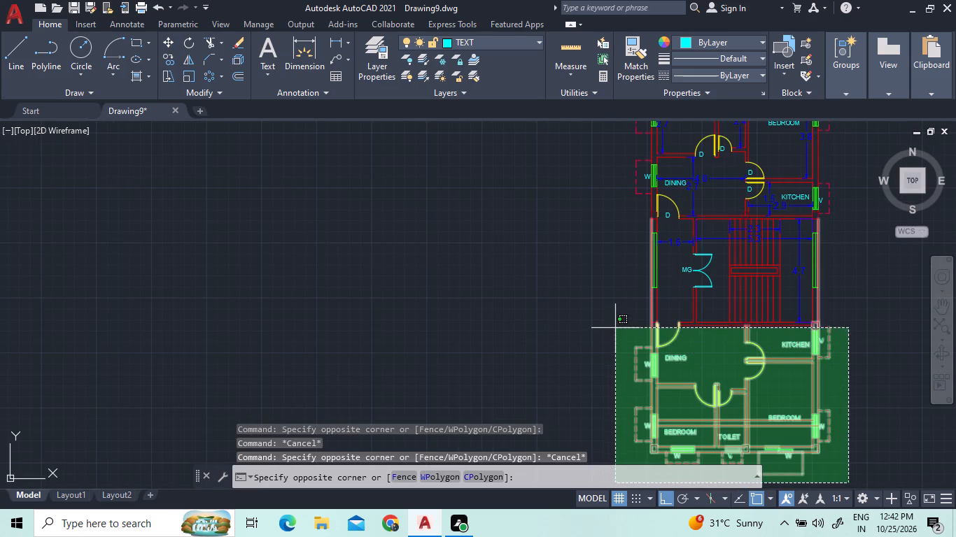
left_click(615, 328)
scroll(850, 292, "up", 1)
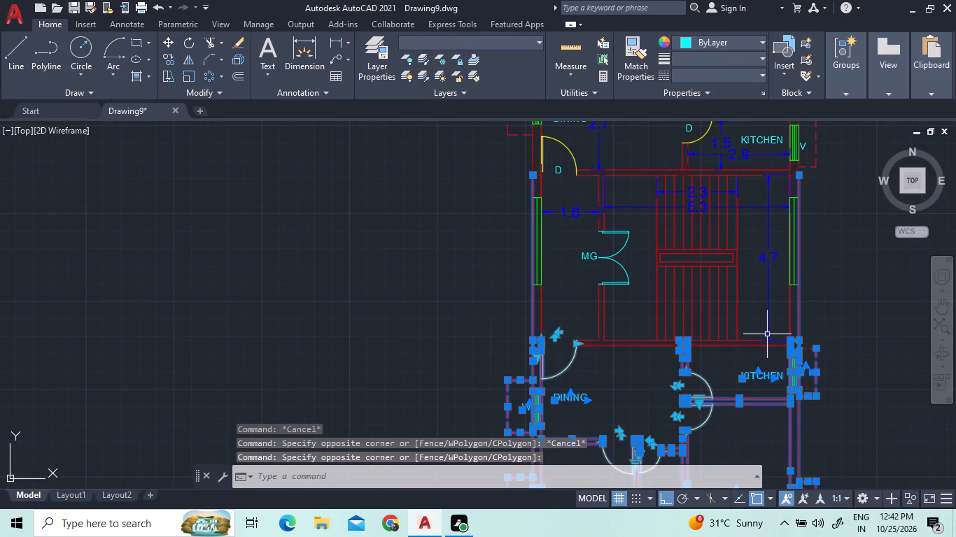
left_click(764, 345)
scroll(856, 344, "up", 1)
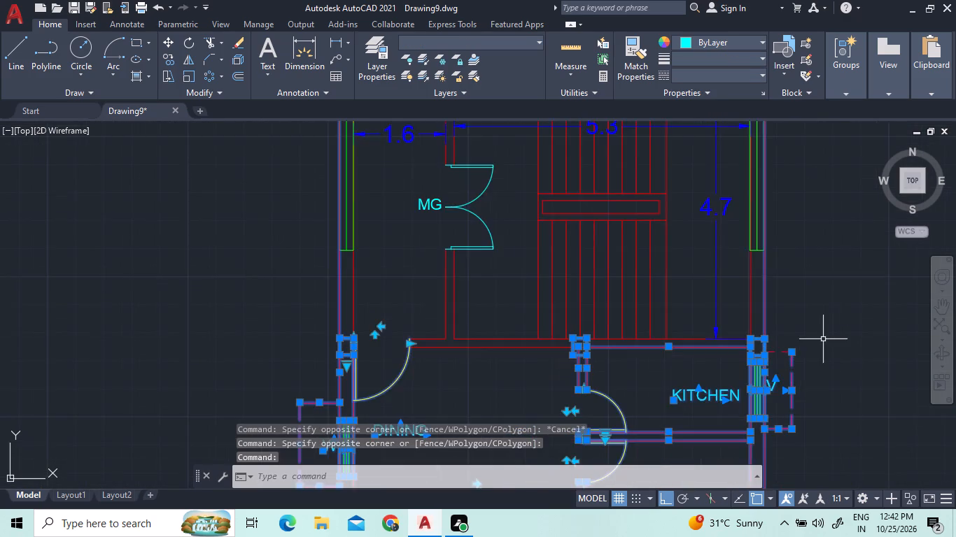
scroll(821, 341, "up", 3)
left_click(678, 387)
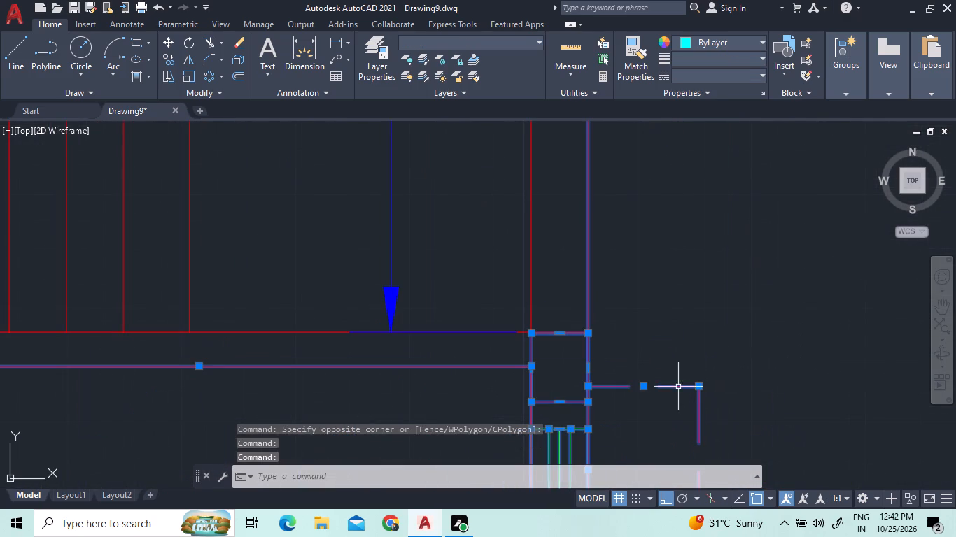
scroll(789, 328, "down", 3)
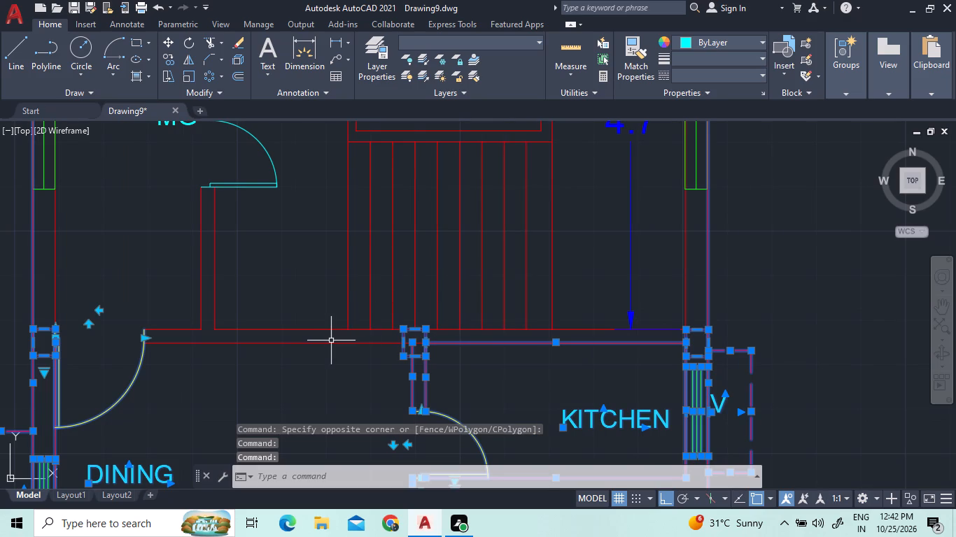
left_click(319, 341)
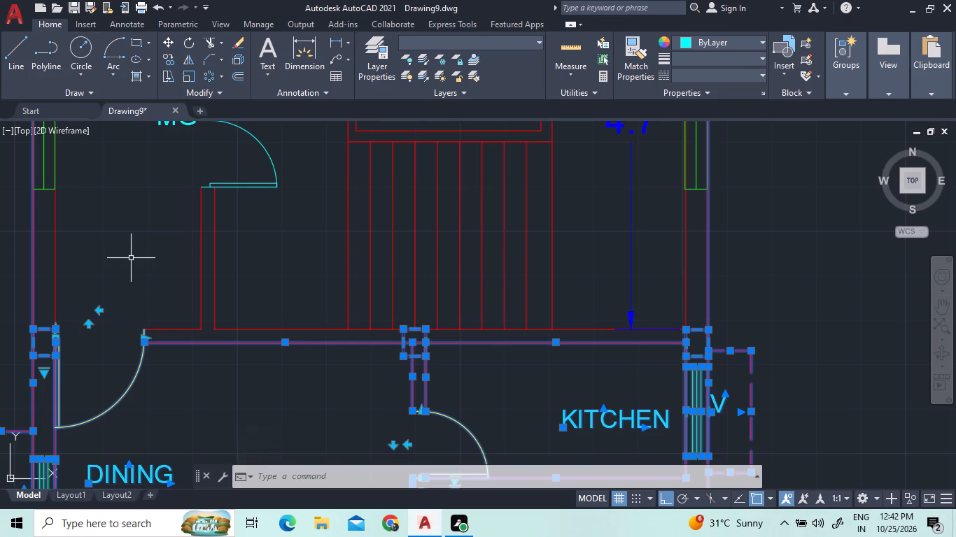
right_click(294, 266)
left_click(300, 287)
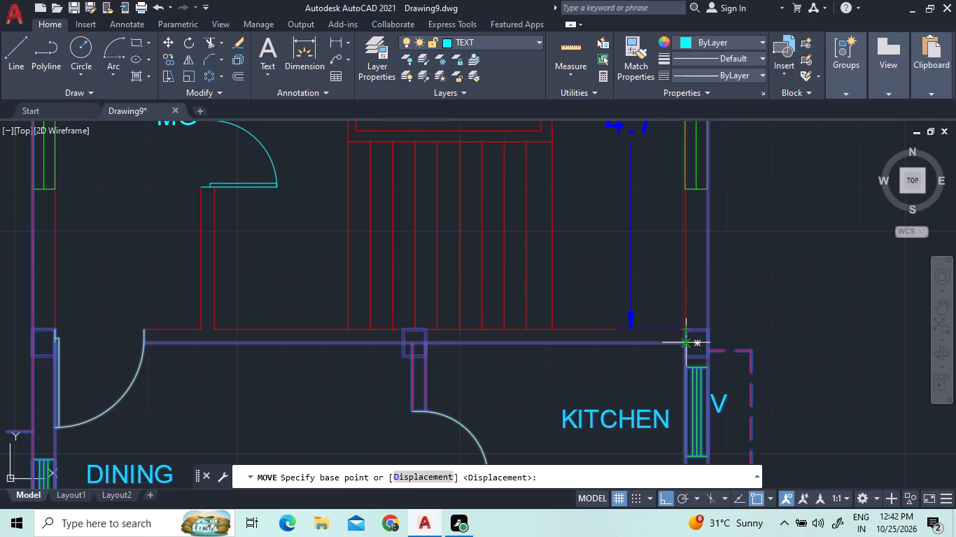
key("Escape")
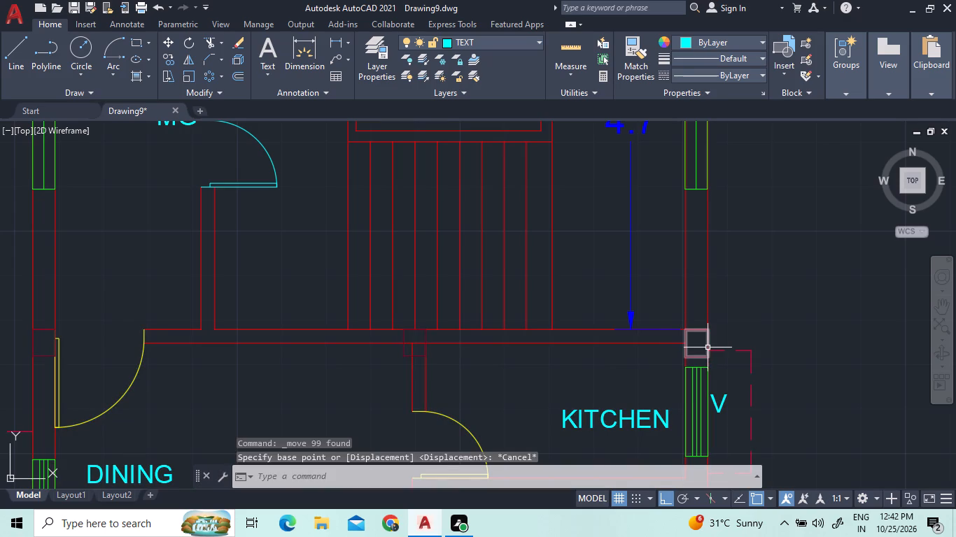
Move the lower unit, including its walls, doors, windows, sunshades and room labels, 1.65 straight down away from the staircase lobby.
scroll(754, 339, "down", 5)
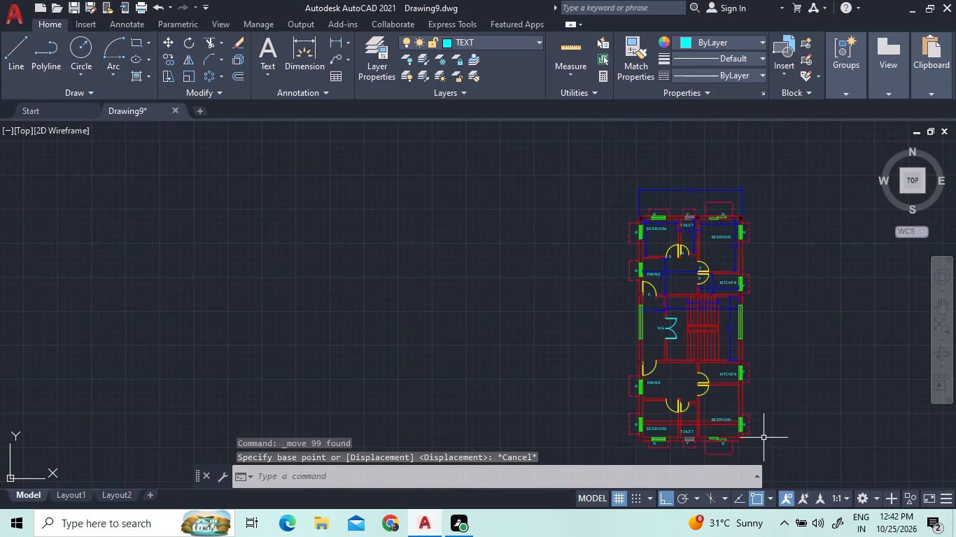
left_click(754, 461)
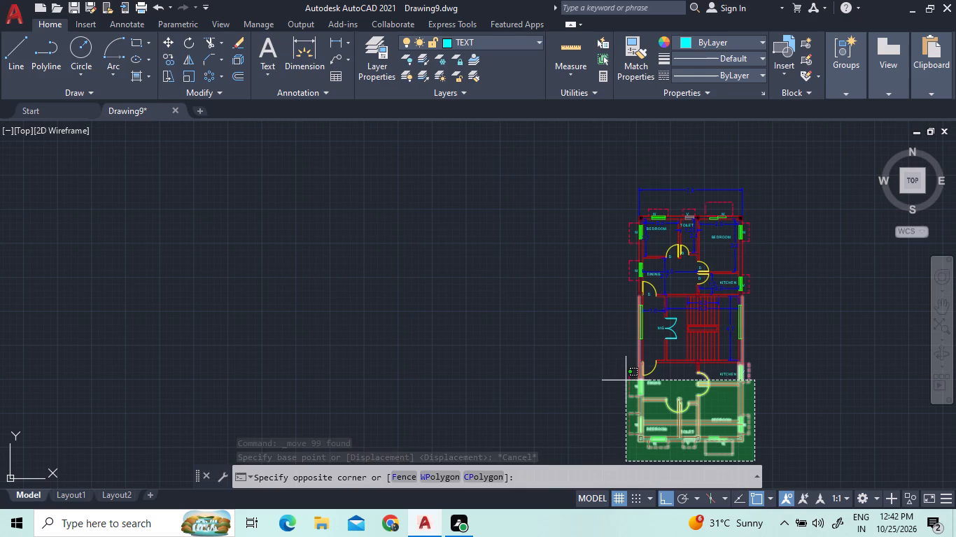
key("Escape")
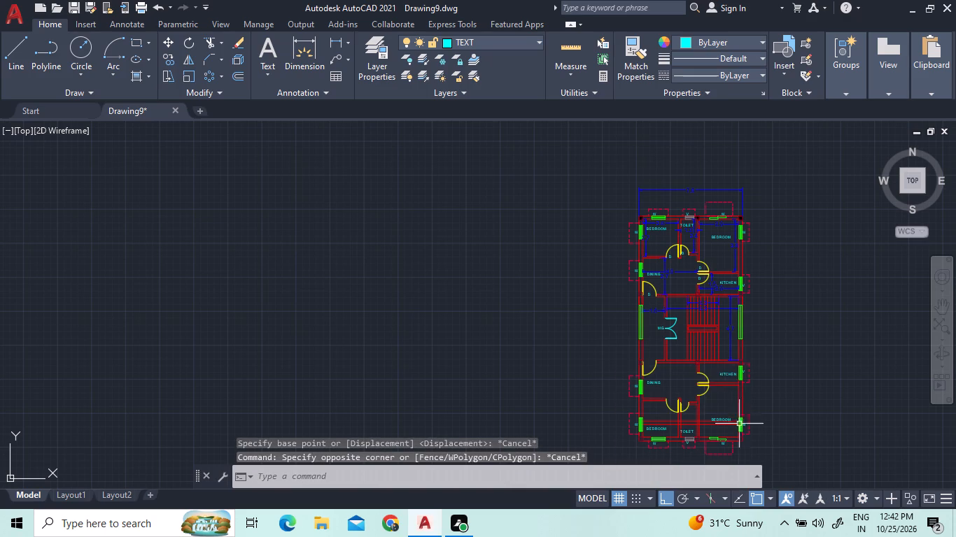
left_click(761, 458)
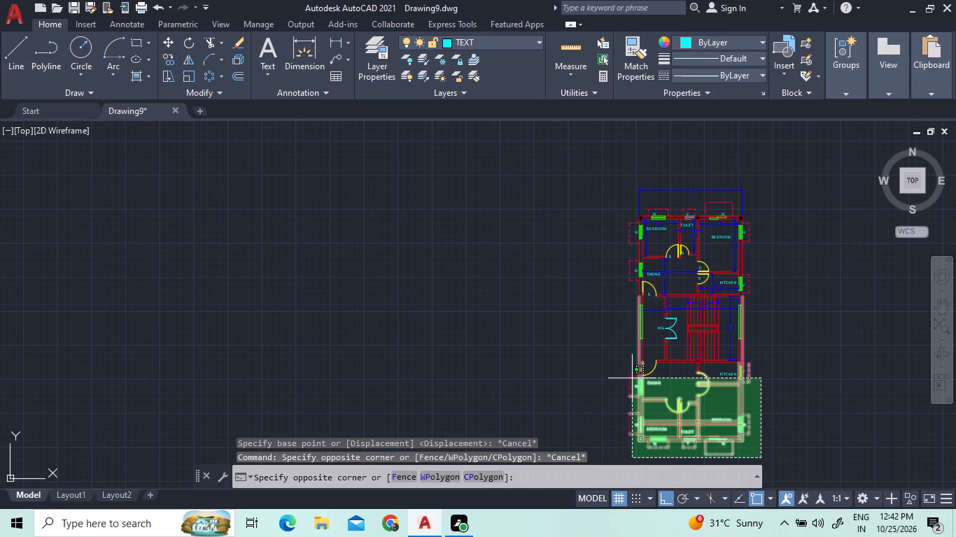
scroll(631, 373, "up", 3)
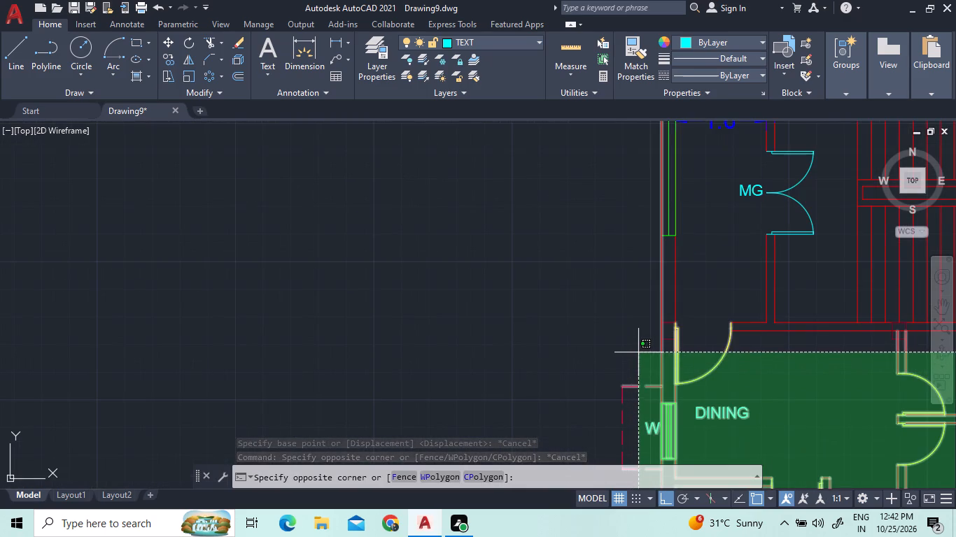
scroll(638, 352, "down", 2)
left_click(637, 350)
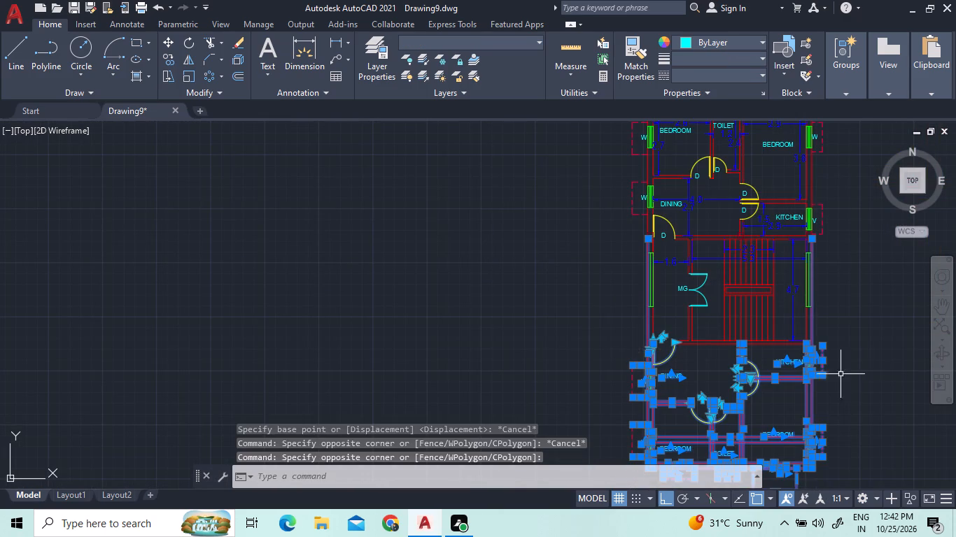
scroll(855, 376, "up", 3)
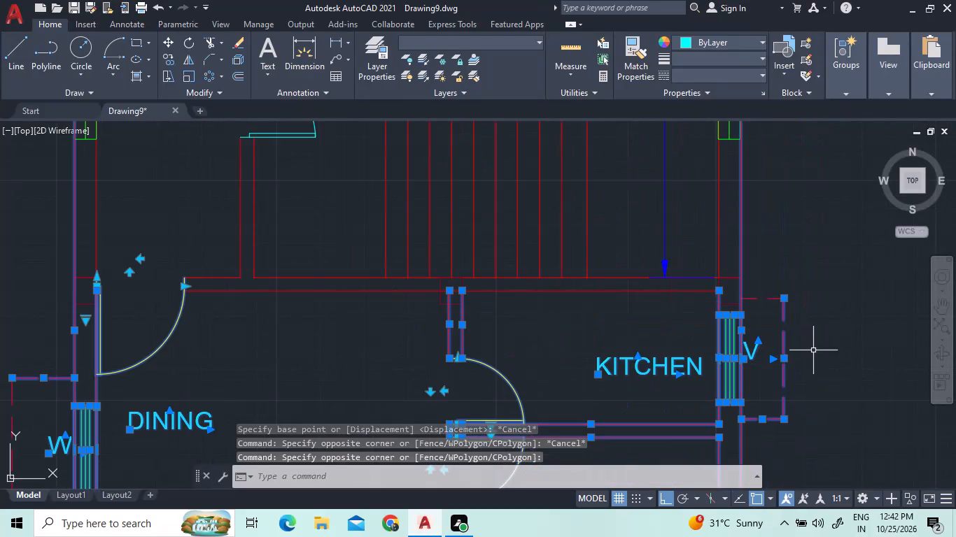
left_click(771, 299)
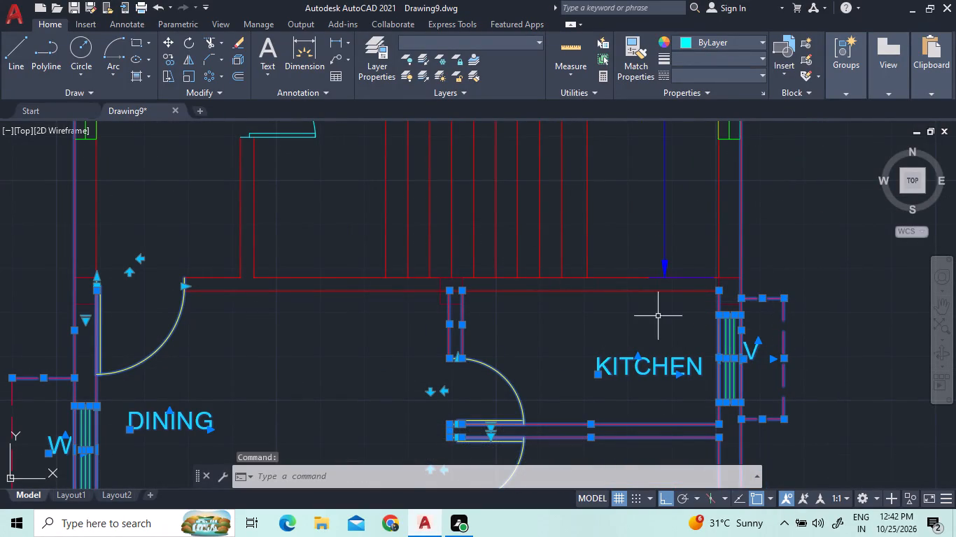
scroll(660, 326, "down", 1)
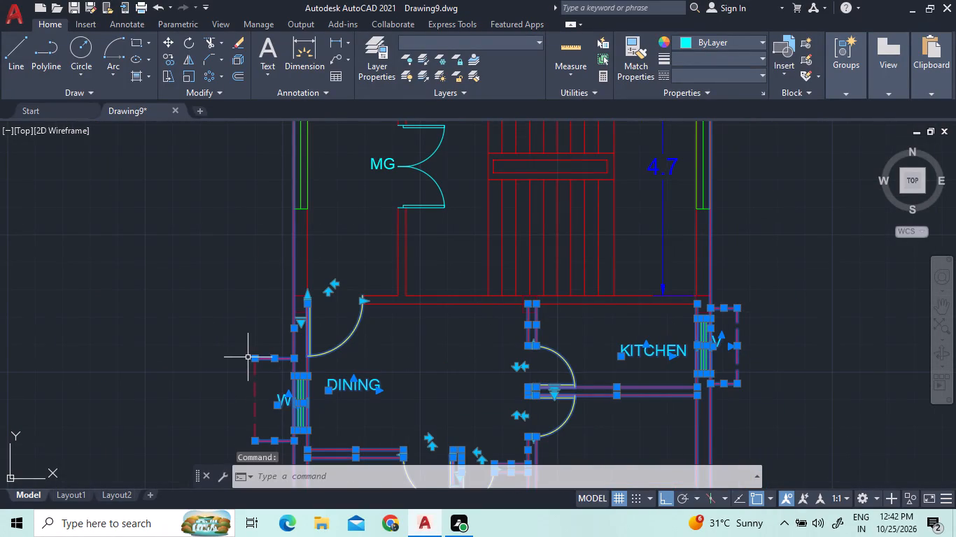
left_click_drag(261, 377, 248, 366)
left_click(209, 346)
scroll(221, 329, "down", 3)
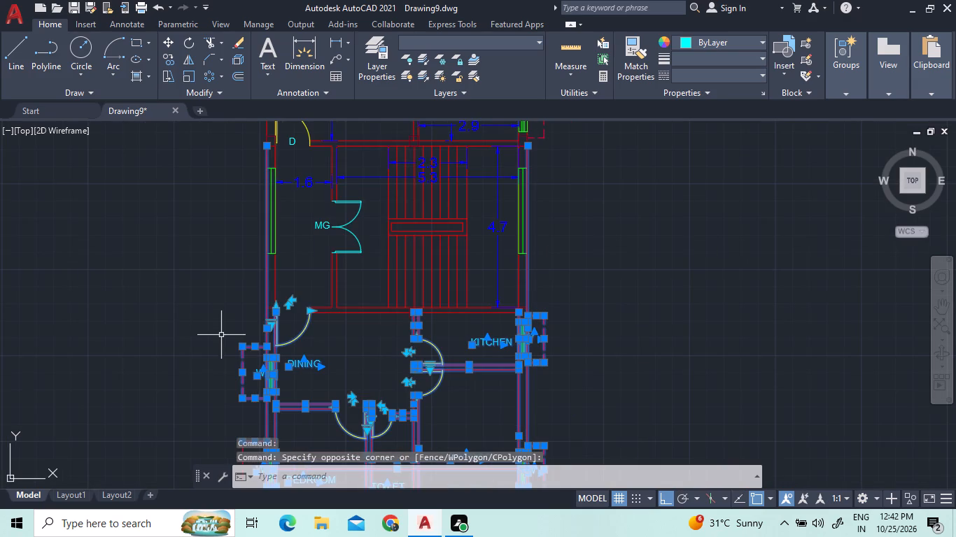
scroll(241, 377, "down", 3)
scroll(267, 422, "up", 2)
scroll(195, 373, "up", 3)
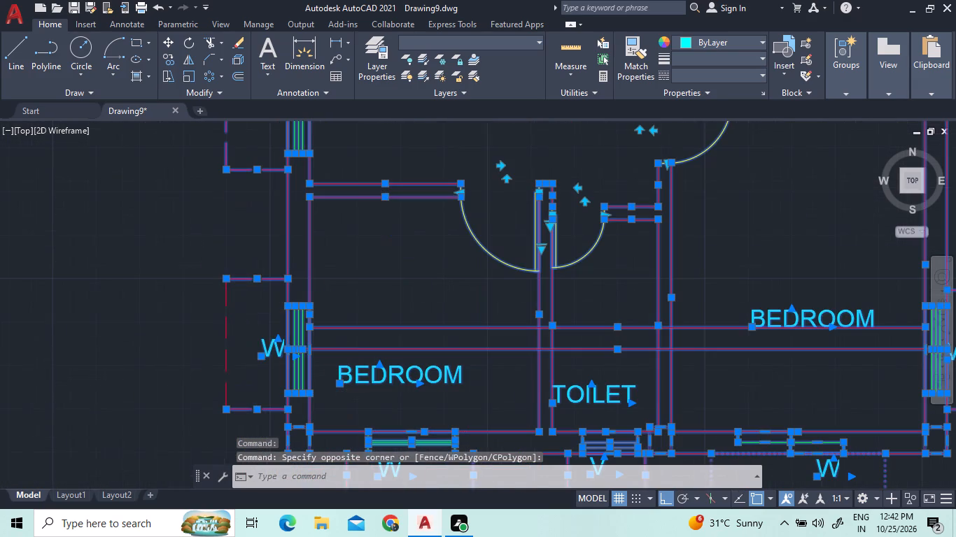
left_click(245, 366)
left_click(186, 342)
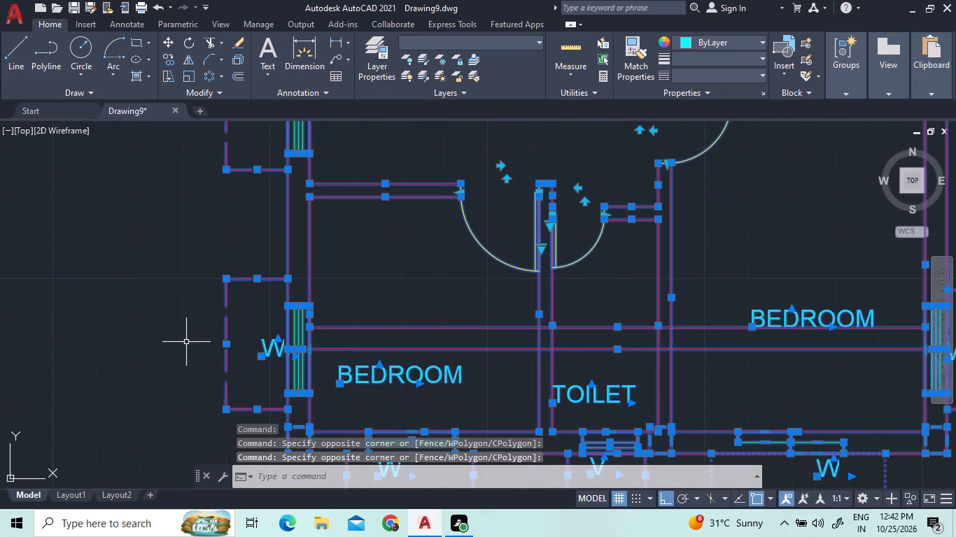
scroll(188, 349, "down", 3)
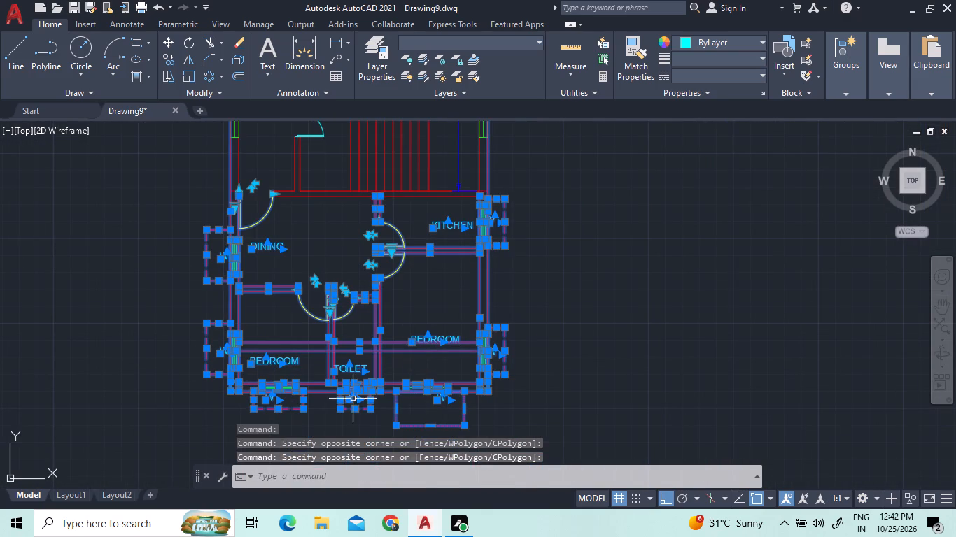
scroll(418, 423, "down", 3)
scroll(424, 342, "up", 3)
scroll(411, 387, "down", 4)
scroll(408, 410, "up", 6)
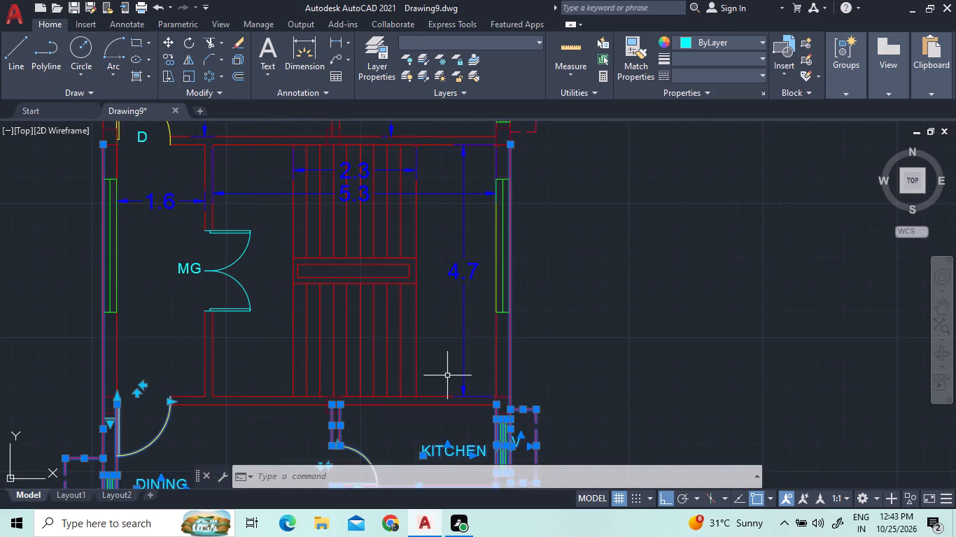
scroll(447, 375, "down", 1)
right_click(605, 387)
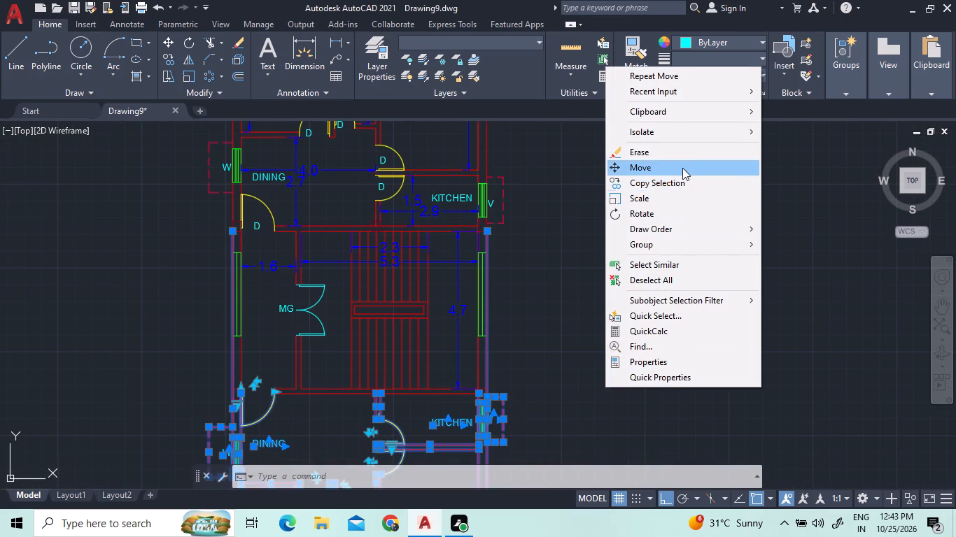
left_click(682, 168)
scroll(462, 423, "up", 3)
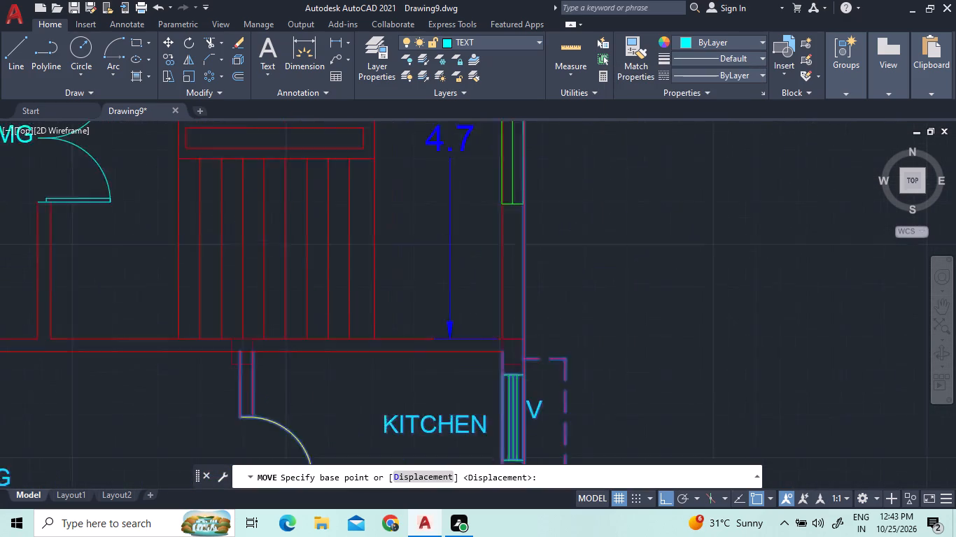
left_click(528, 306)
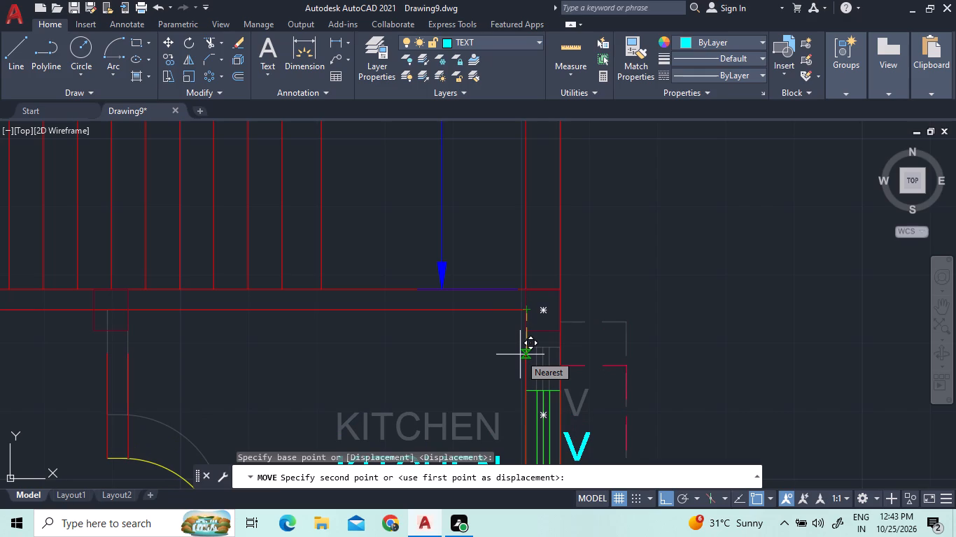
key("1")
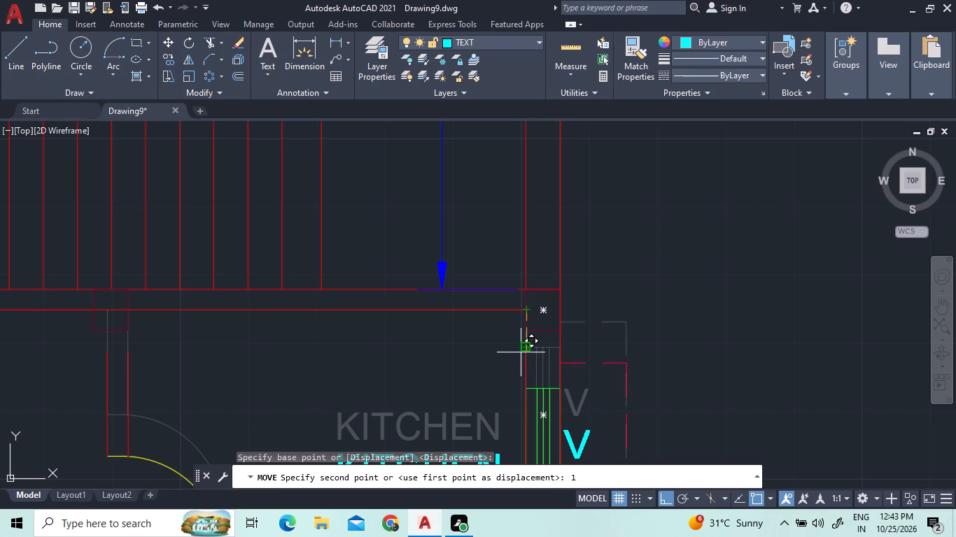
key("period")
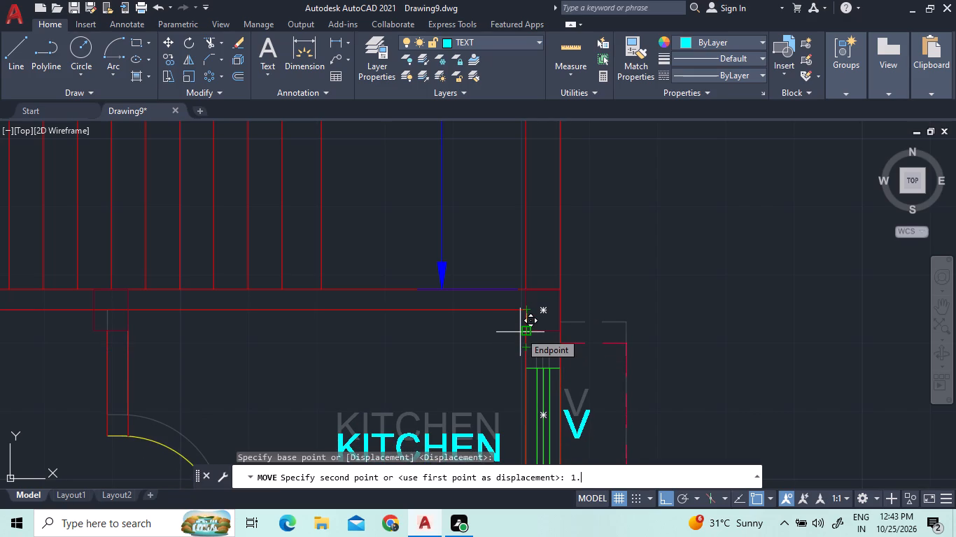
key("6")
key("5")
key("Return")
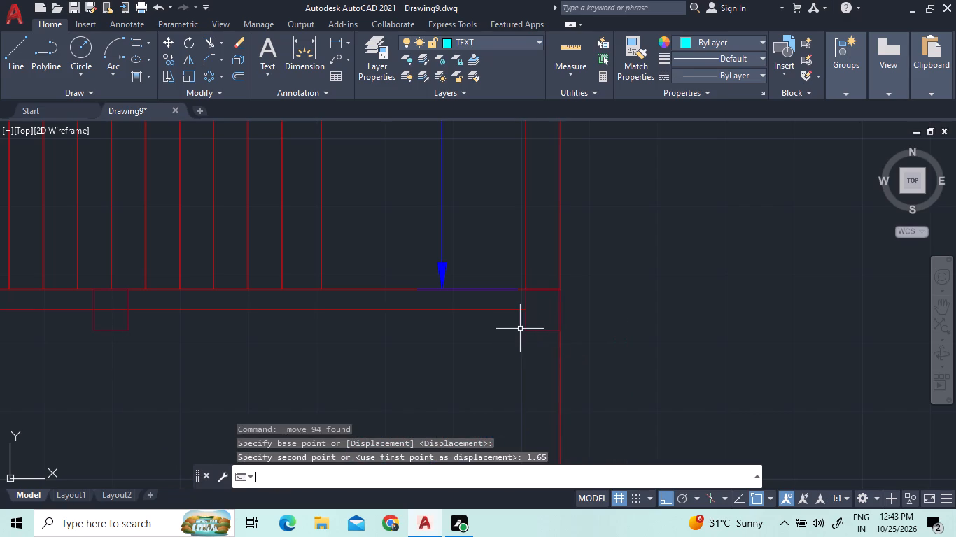
Extend the lower unit's inner dining wall, kitchen partition and inner kitchen outer-wall lines up to the staircase lobby, plus the MG wall line.
scroll(673, 231, "down", 4)
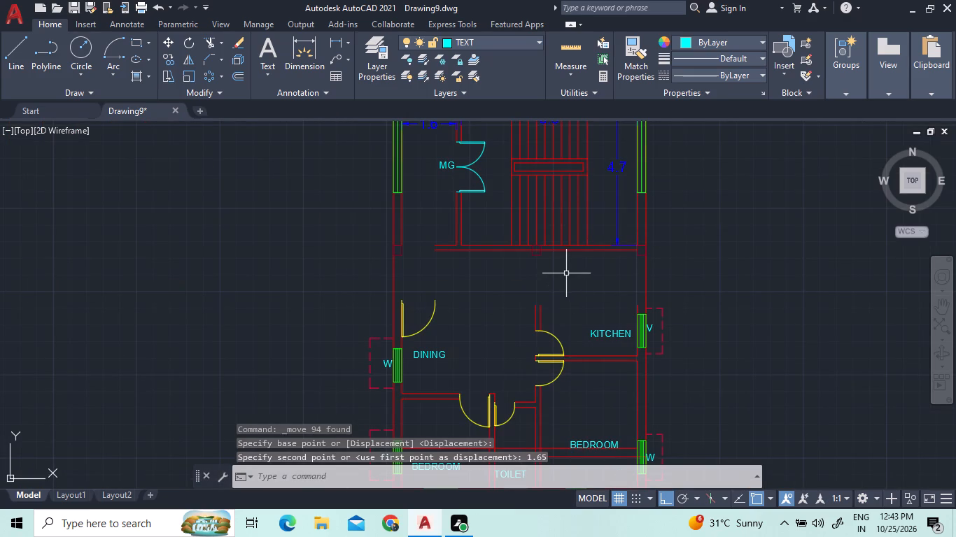
left_click(221, 45)
left_click(232, 91)
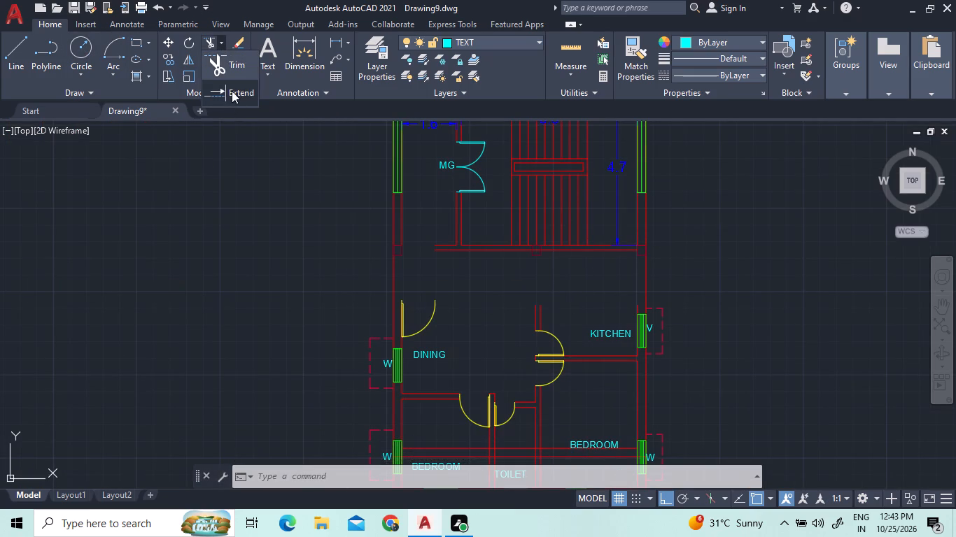
scroll(407, 317, "up", 2)
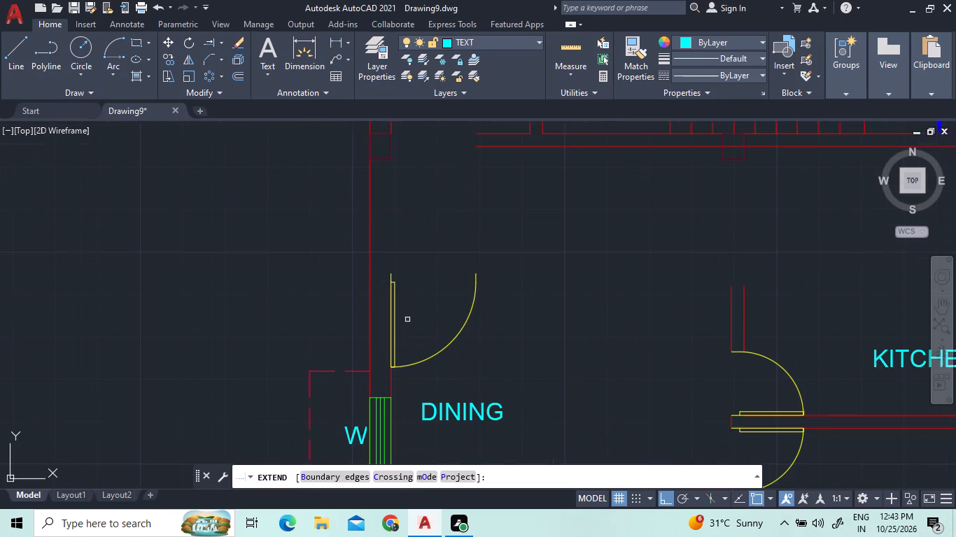
scroll(404, 317, "up", 1)
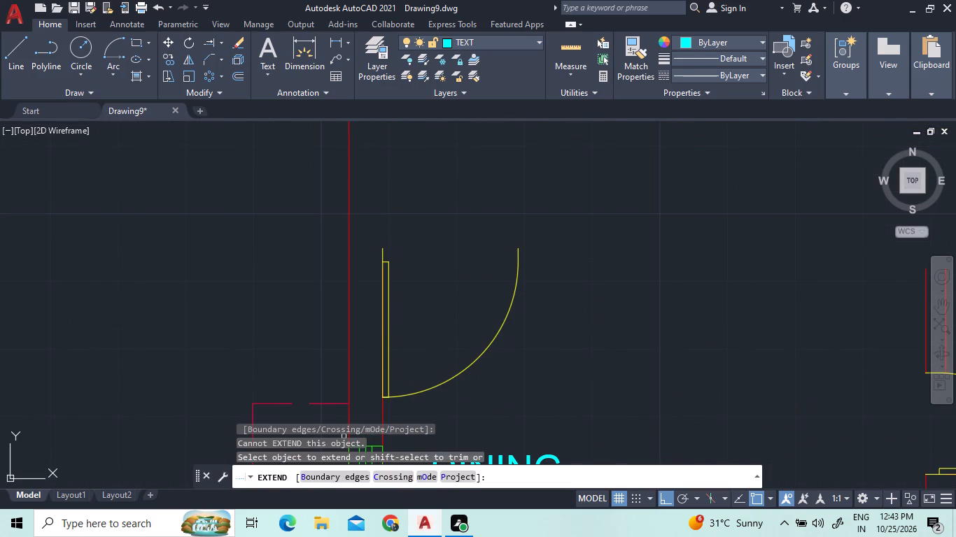
triple_click(381, 417)
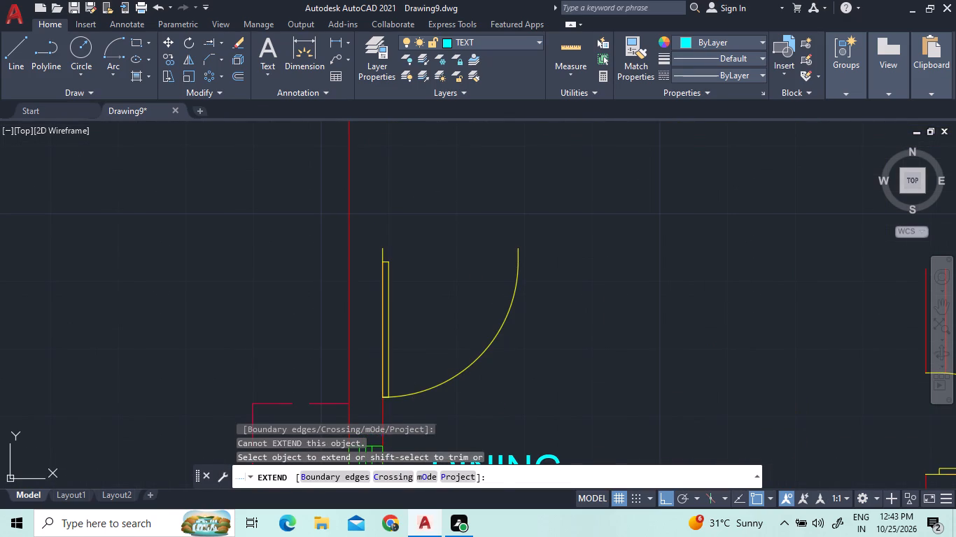
left_click(381, 415)
scroll(381, 409, "down", 3)
left_click(381, 408)
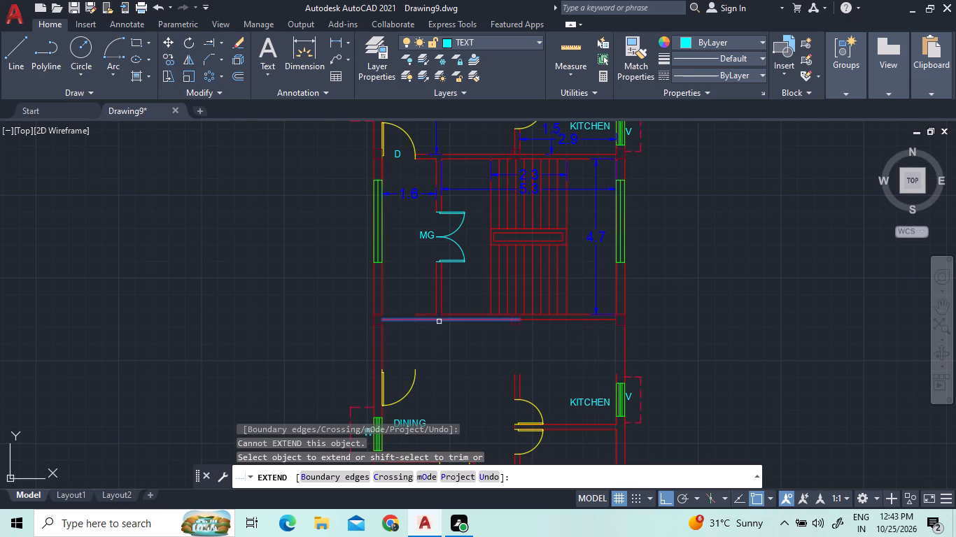
left_click(437, 306)
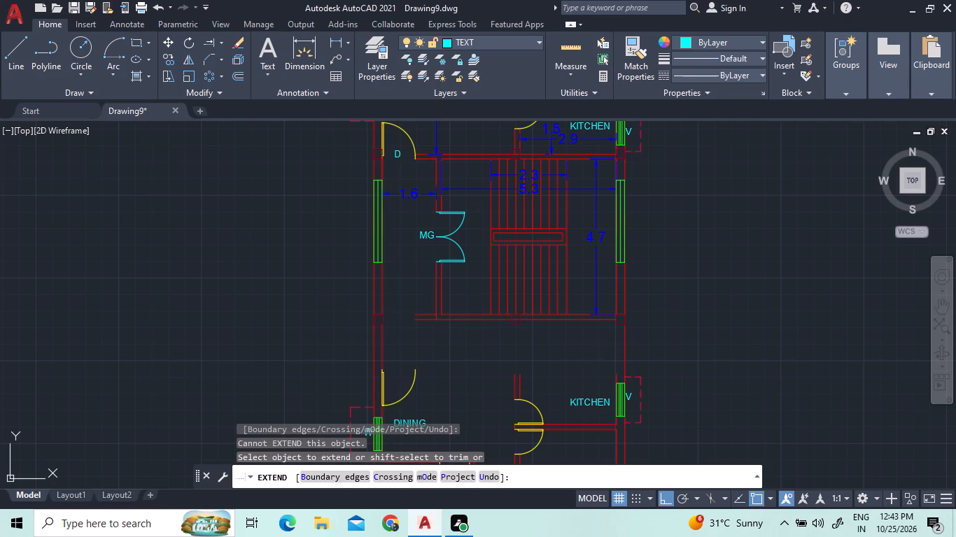
left_click(519, 380)
left_click(516, 379)
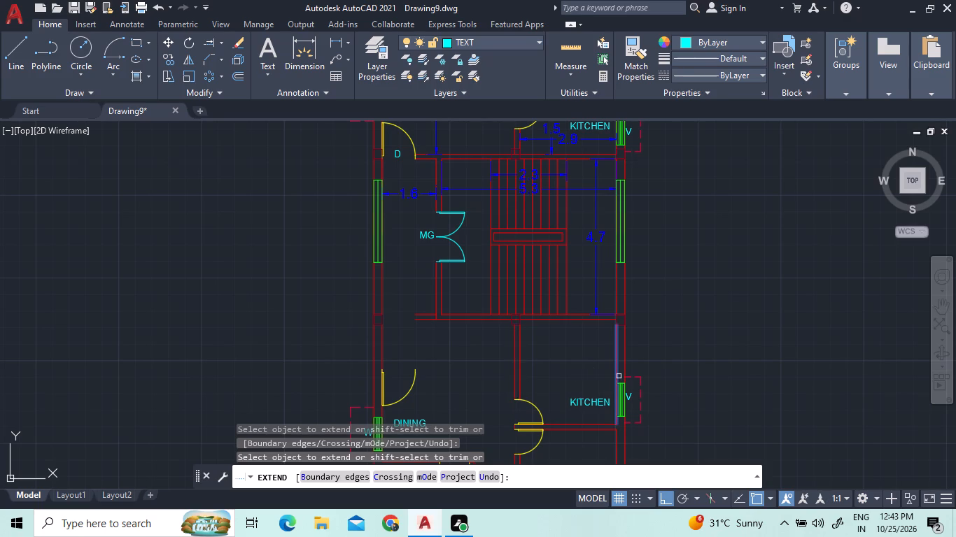
left_click(616, 373)
right_click(725, 331)
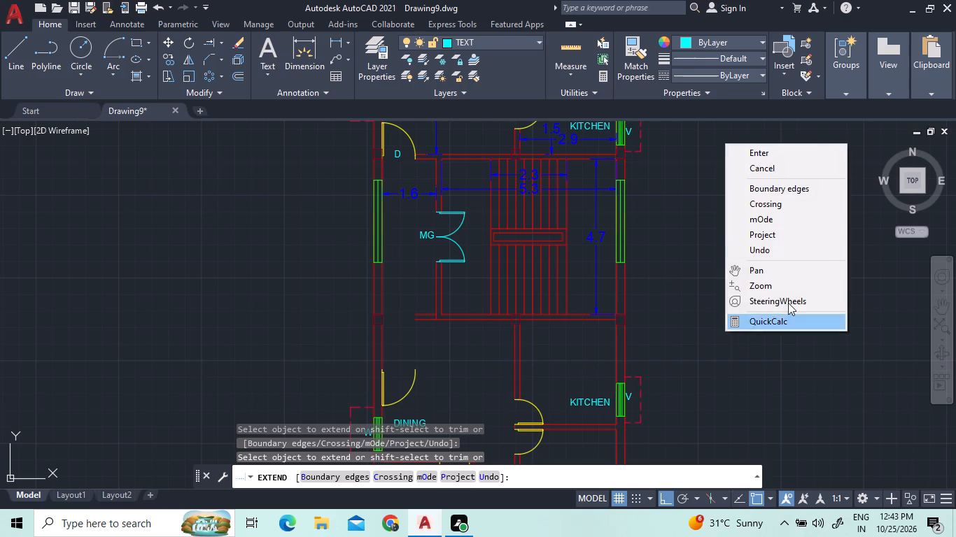
left_click(796, 149)
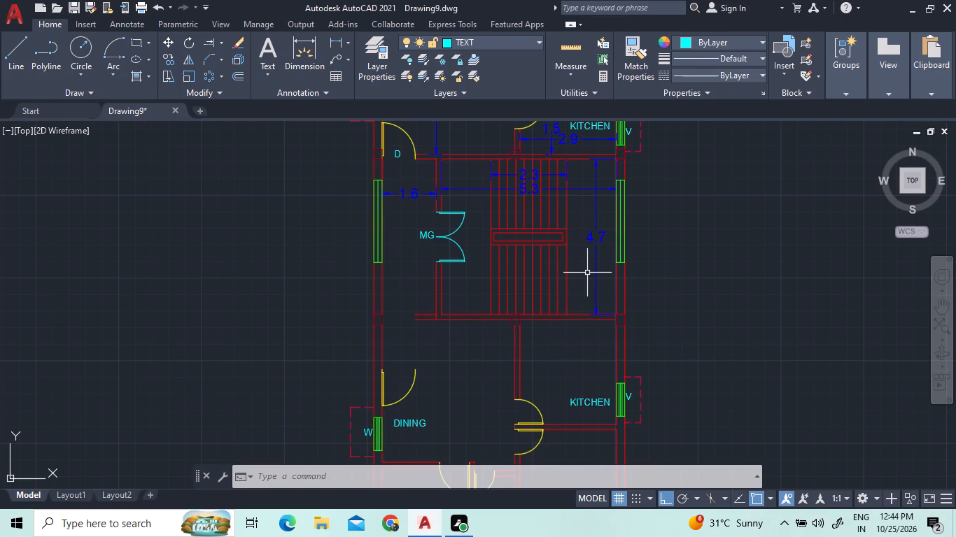
Copy the staircase lobby's upper wall lines about 6.5 straight down, level with the lower unit's dining door.
left_click(589, 163)
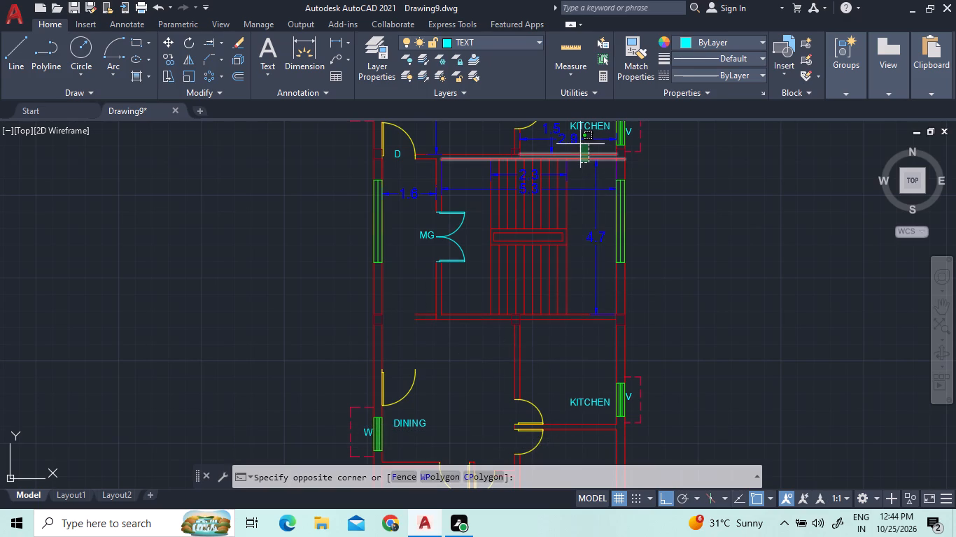
left_click(581, 145)
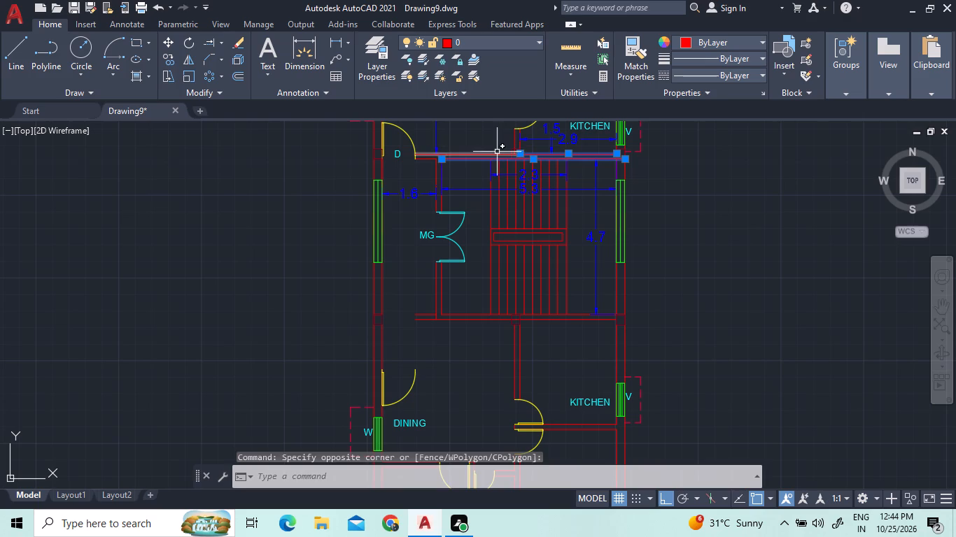
left_click(495, 155)
left_click(433, 157)
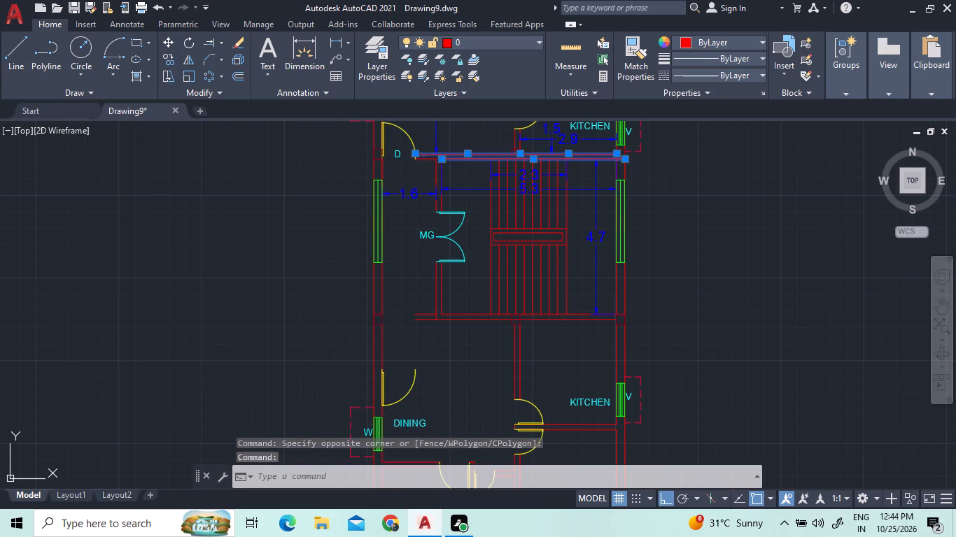
right_click(219, 190)
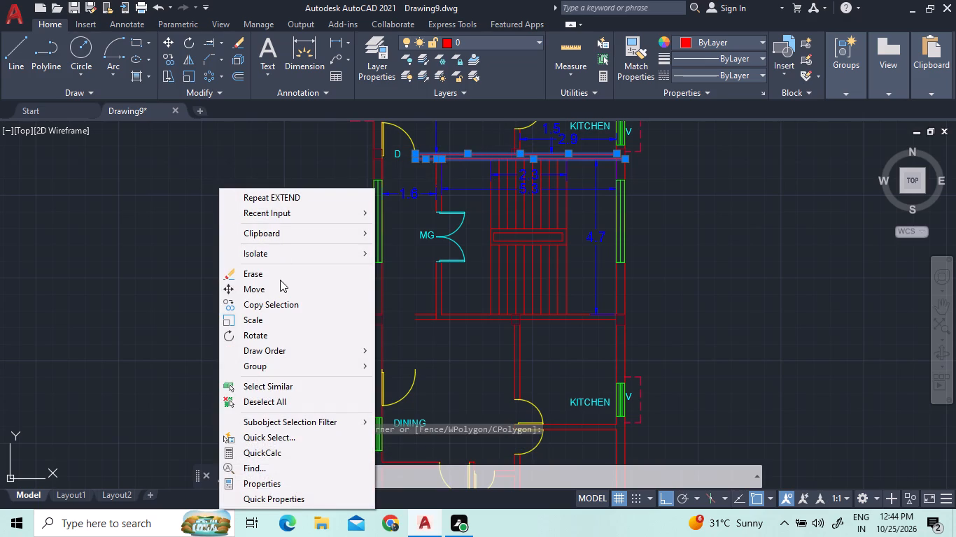
left_click(286, 306)
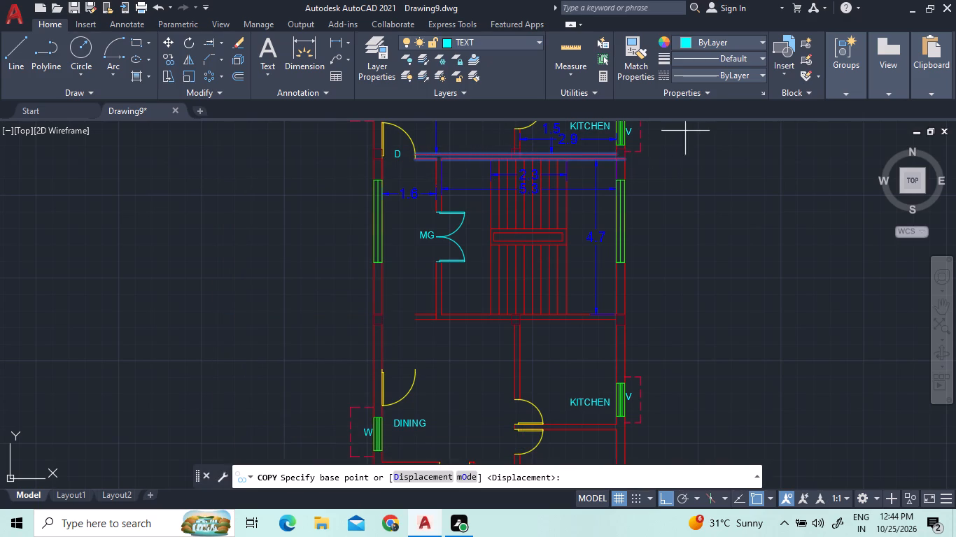
left_click(627, 164)
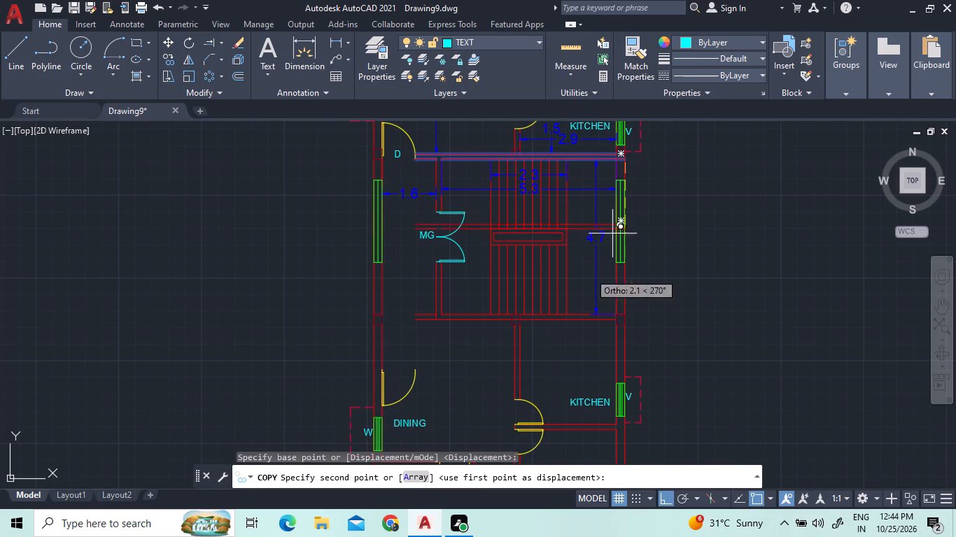
scroll(581, 394, "up", 2)
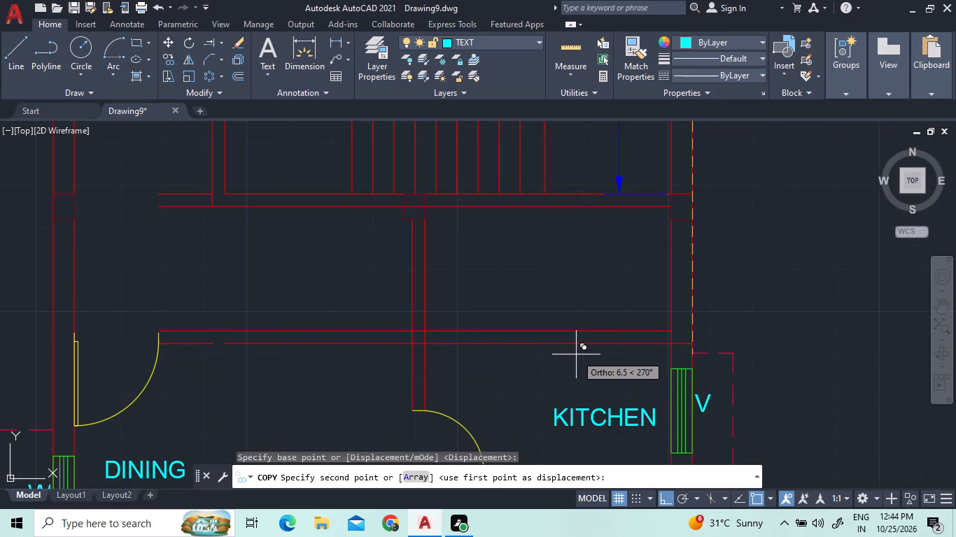
left_click(576, 355)
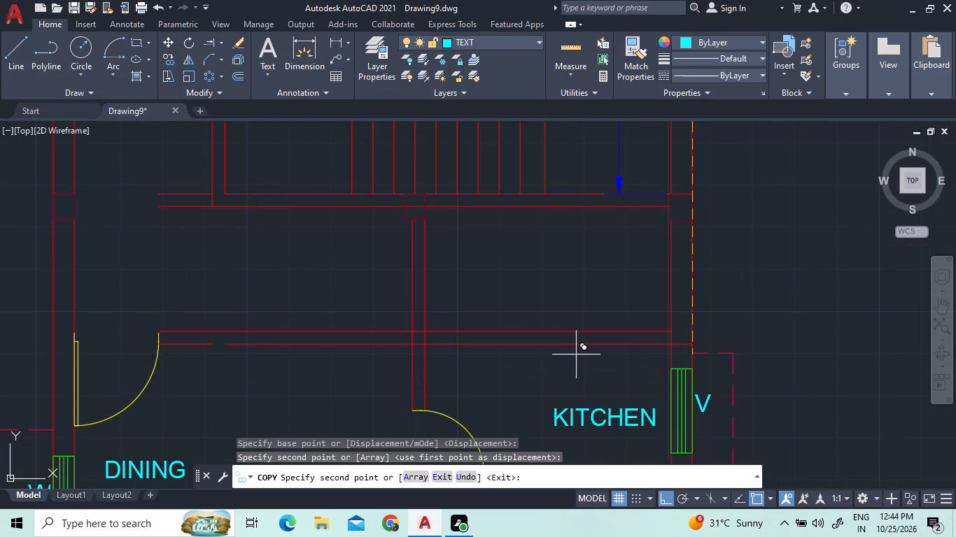
right_click(433, 274)
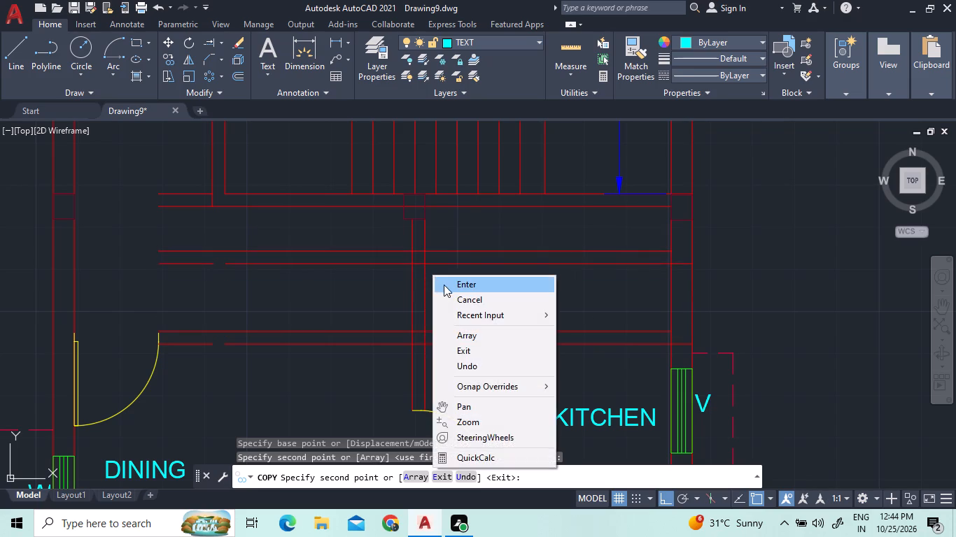
left_click(444, 285)
Join the two separate segments of the copied wall's lower line into one continuous line.
left_click(301, 356)
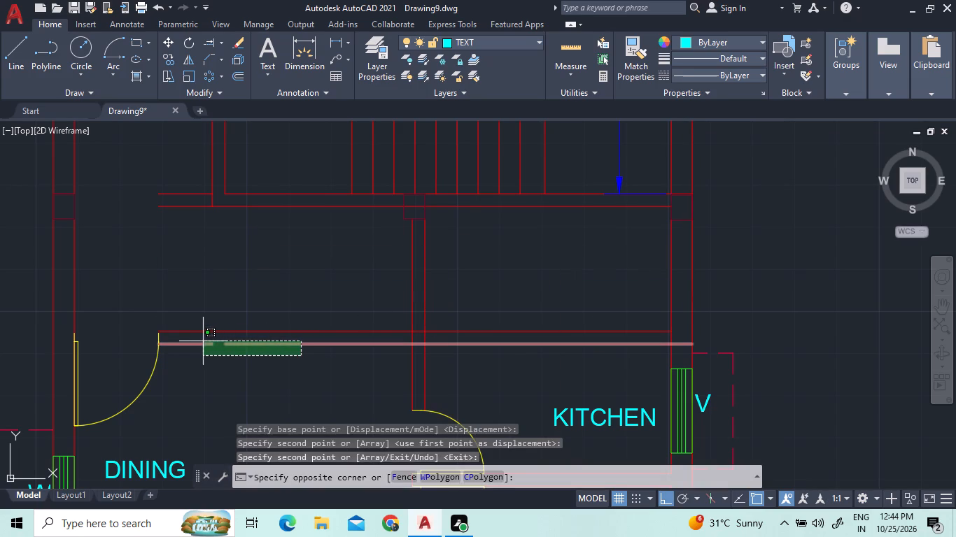
left_click(196, 341)
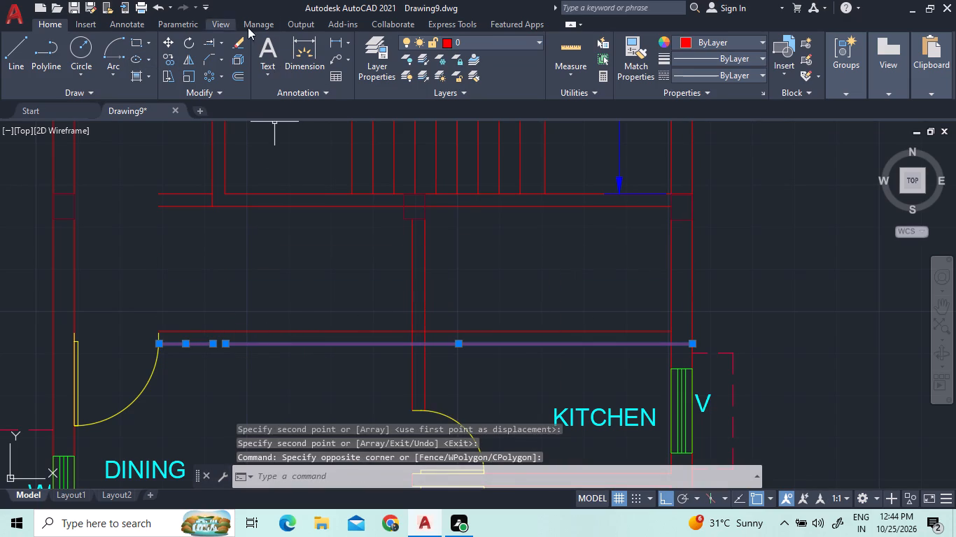
type("J")
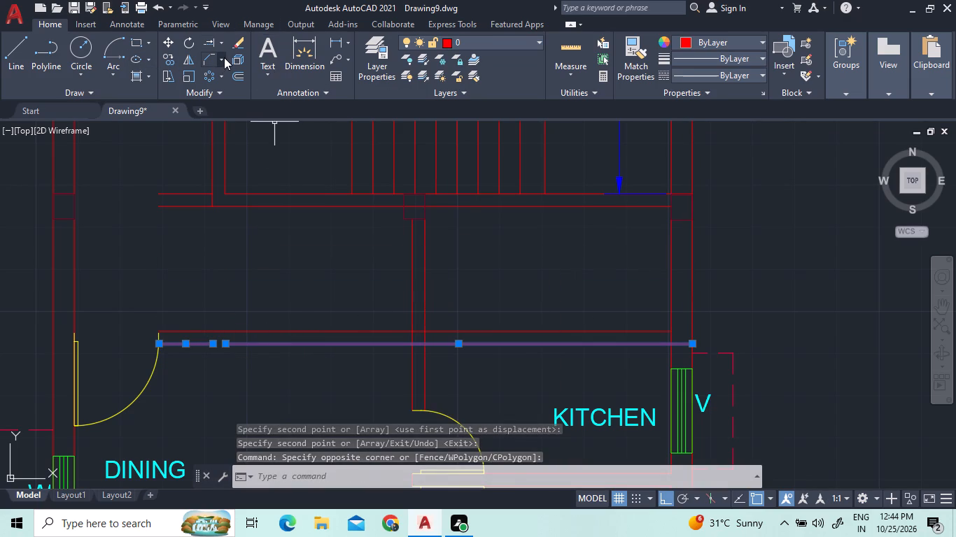
key("space")
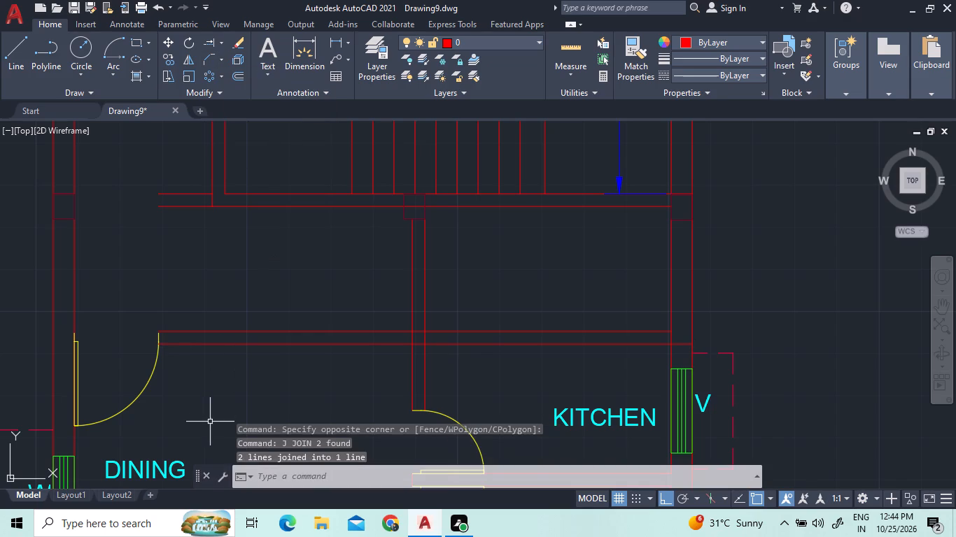
Extend the lower unit's kitchen partition lines through the column up to the staircase lobby's lower wall.
scroll(472, 276, "down", 1)
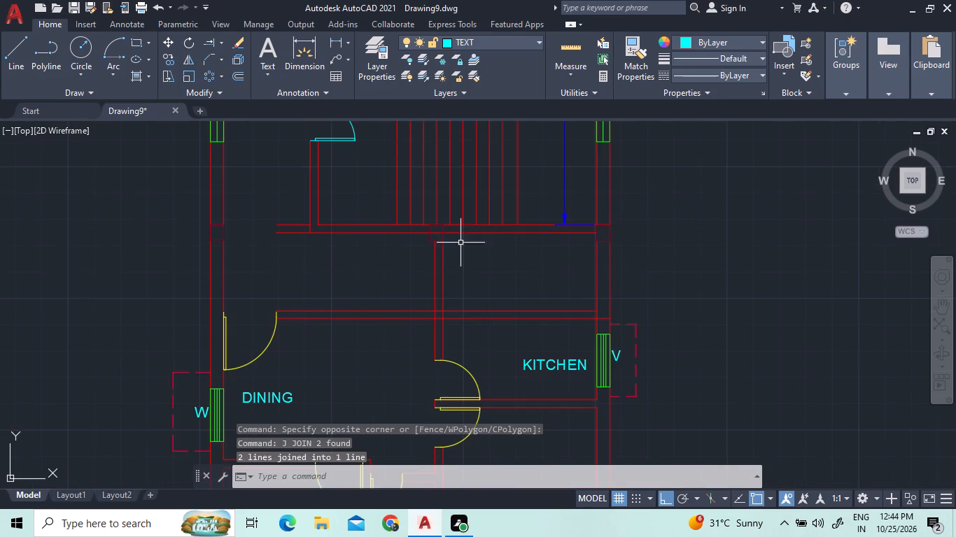
scroll(450, 231, "up", 2)
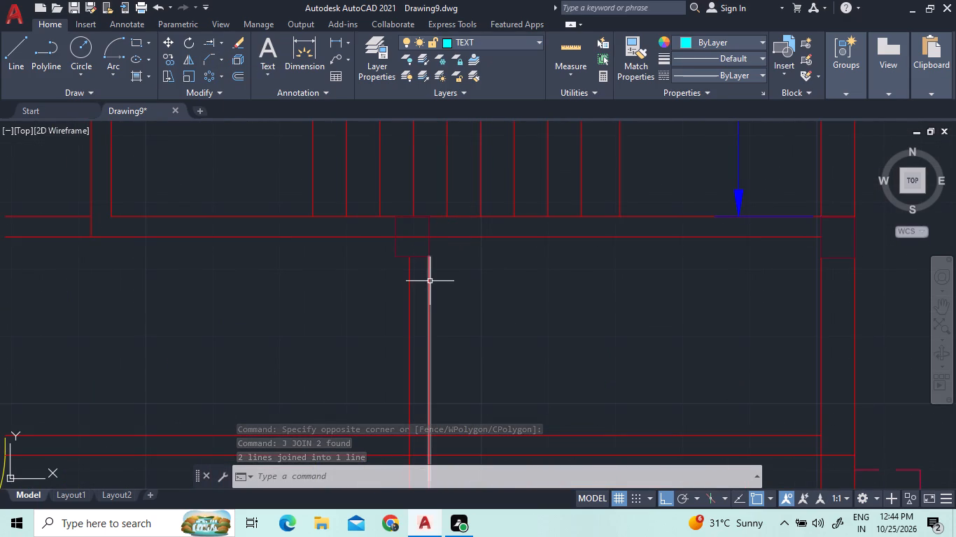
left_click(220, 43)
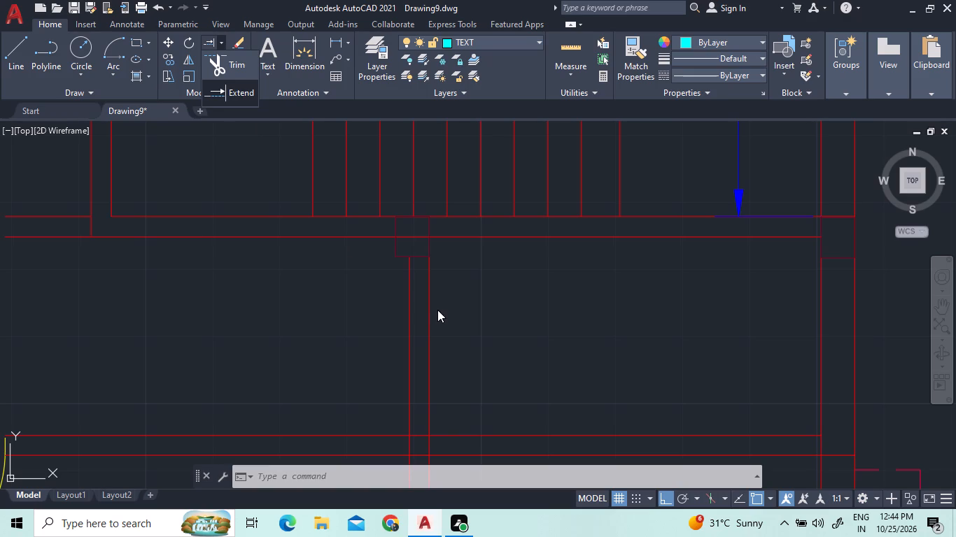
left_click(211, 41)
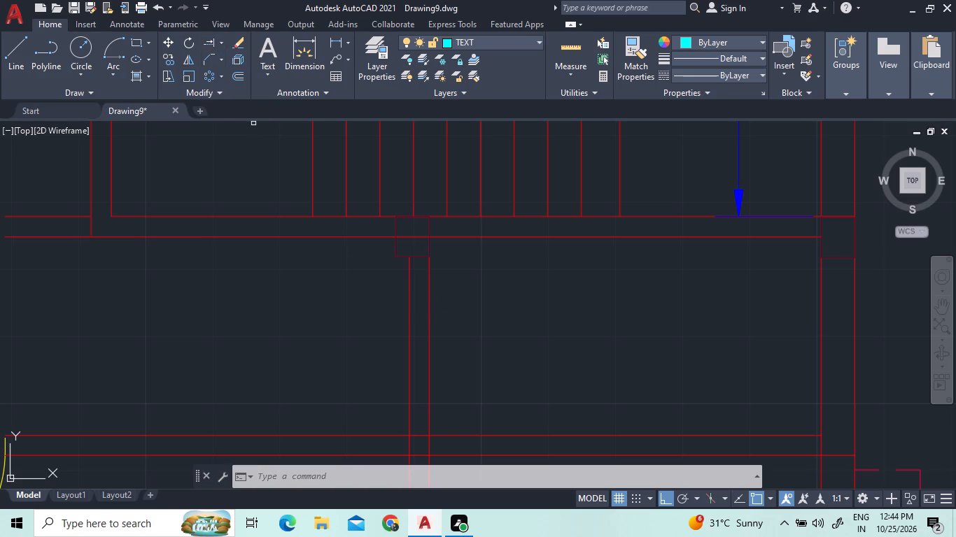
left_click(430, 311)
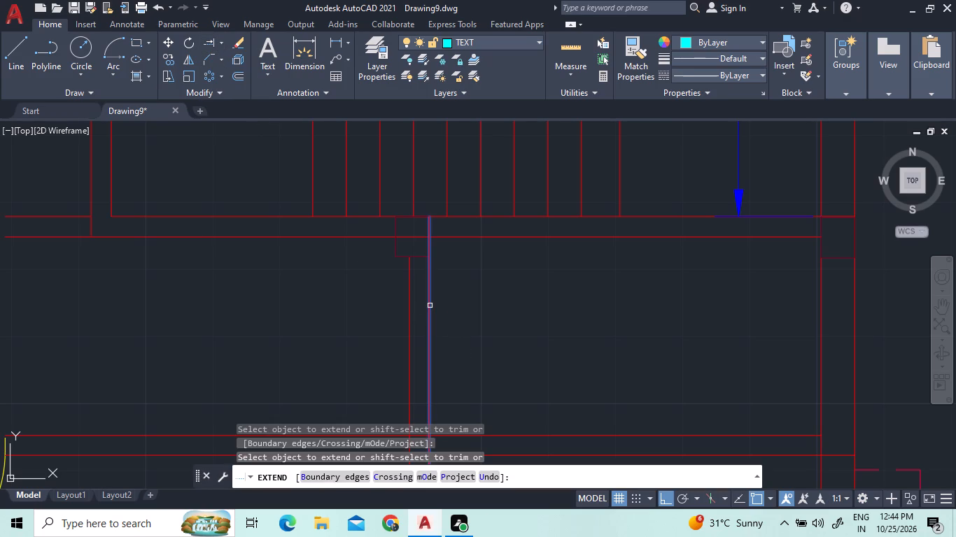
left_click(430, 306)
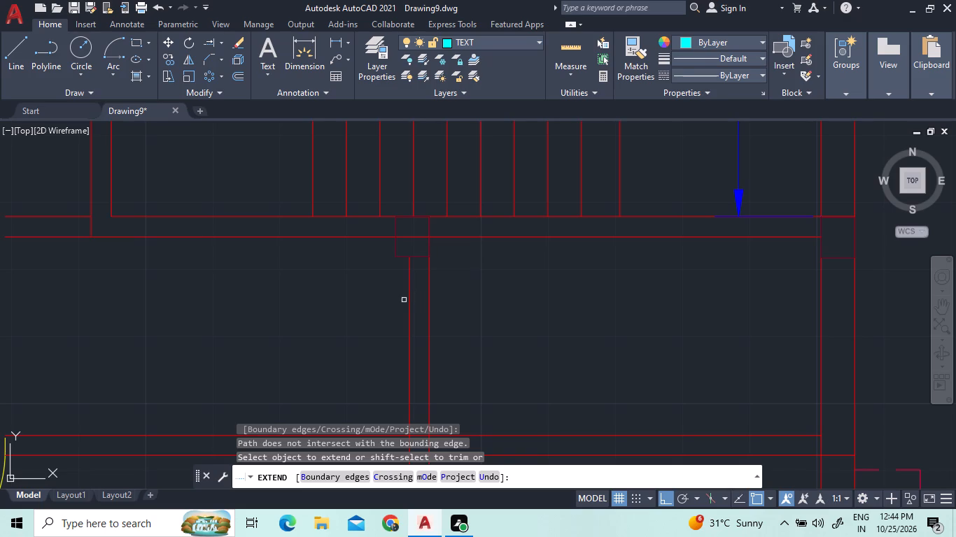
left_click(411, 299)
left_click(411, 299)
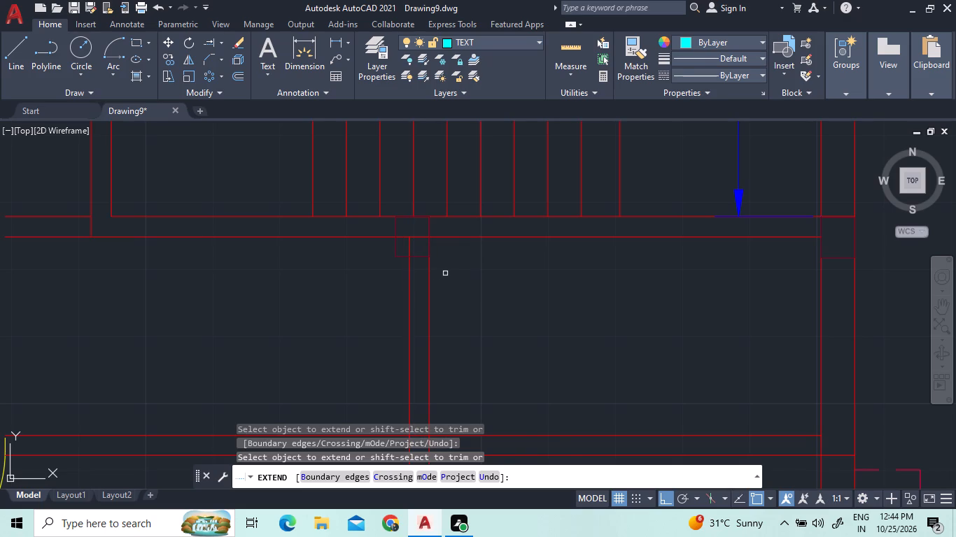
right_click(445, 273)
left_click(458, 286)
Trim the partition line inside the column and the overlapping lines where the copied wall meets the kitchen partition and outer wall.
left_click(225, 41)
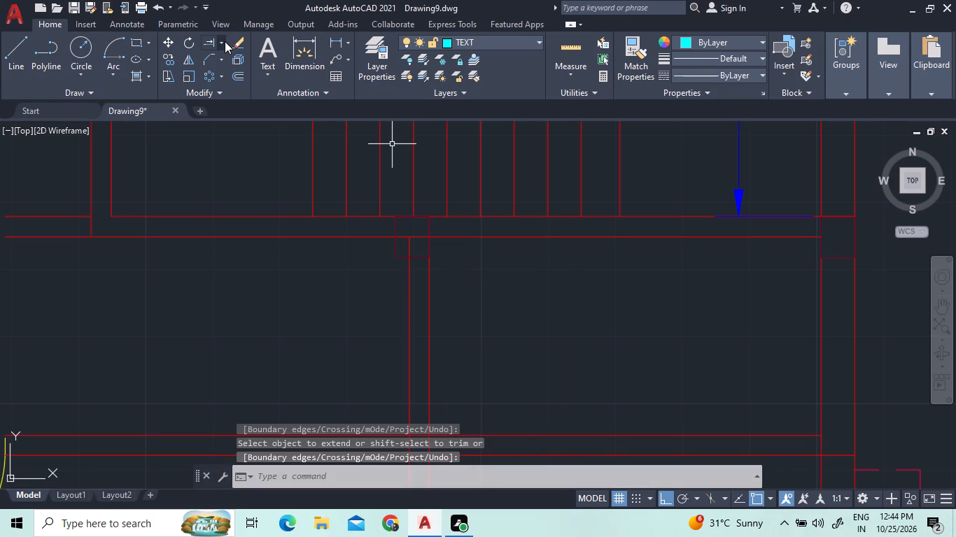
left_click(230, 59)
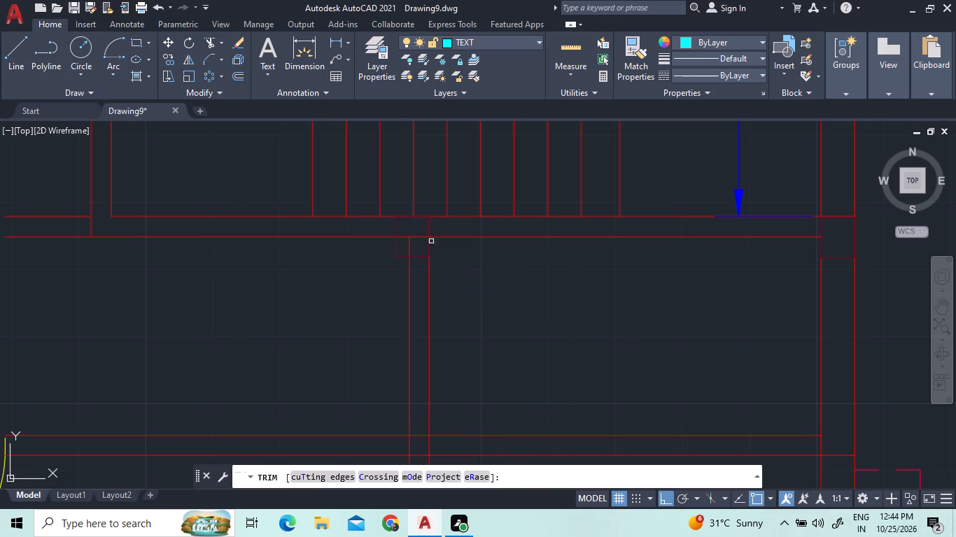
left_click(409, 241)
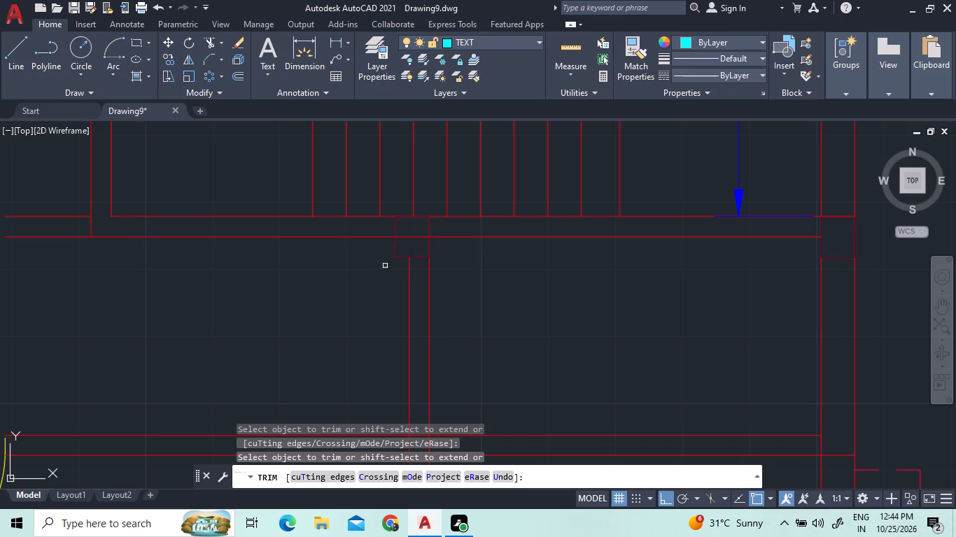
scroll(432, 270, "down", 3)
scroll(430, 318, "up", 3)
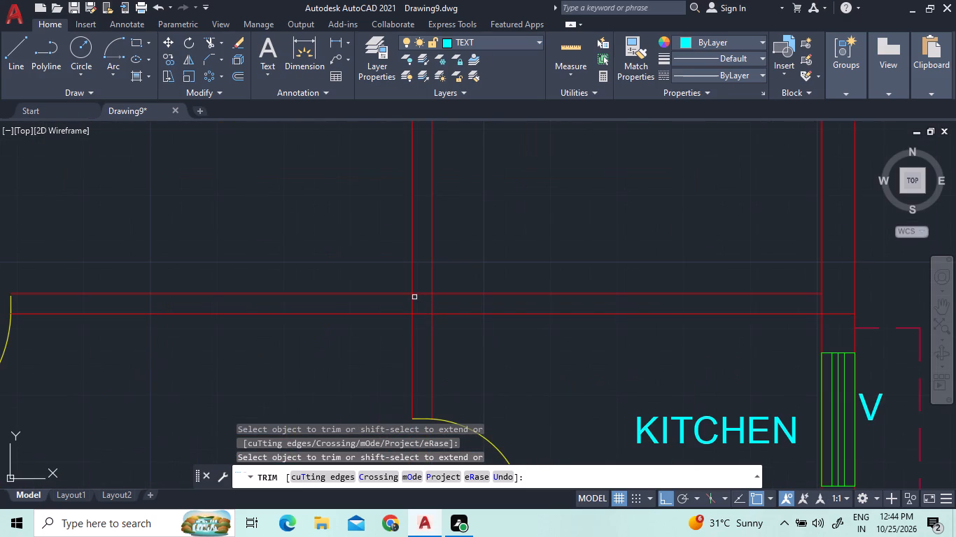
left_click(412, 298)
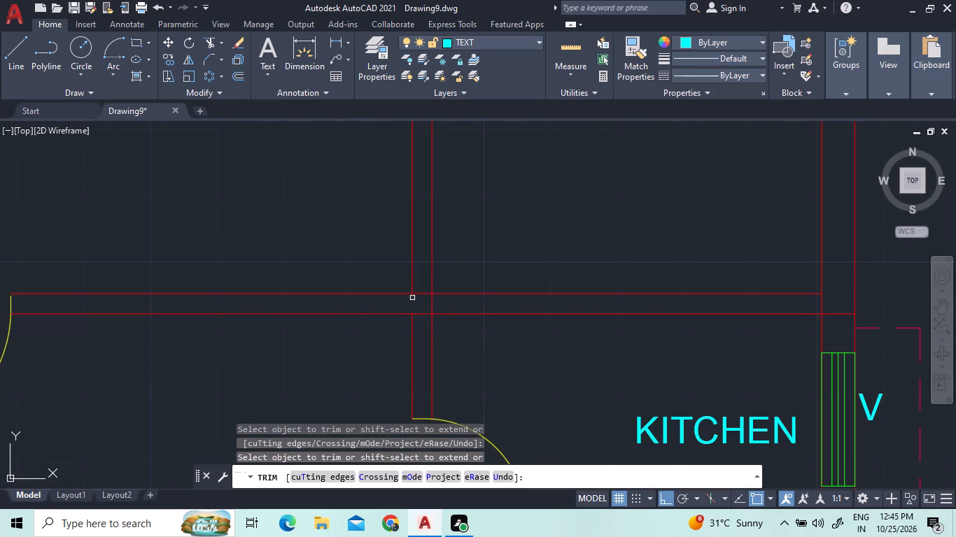
left_click(435, 303)
left_click(421, 303)
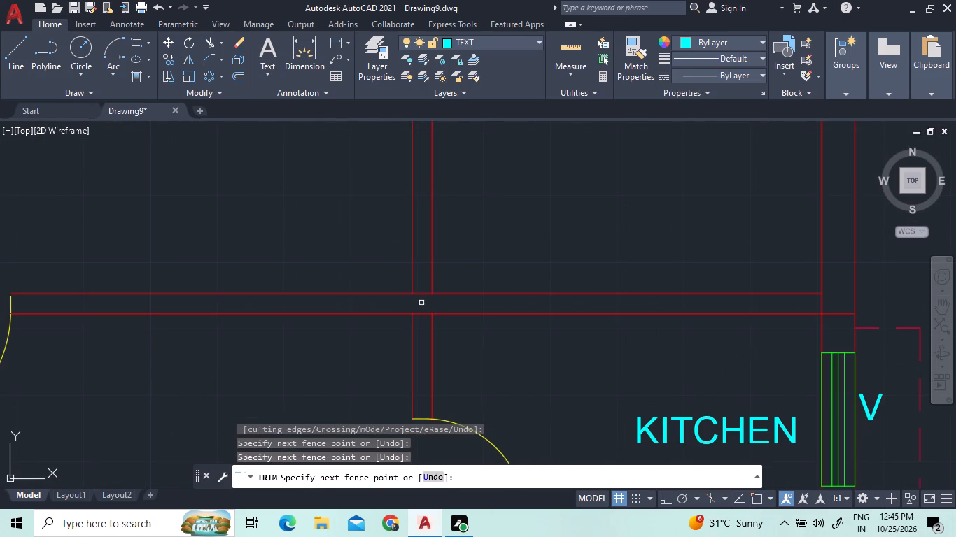
left_click(428, 310)
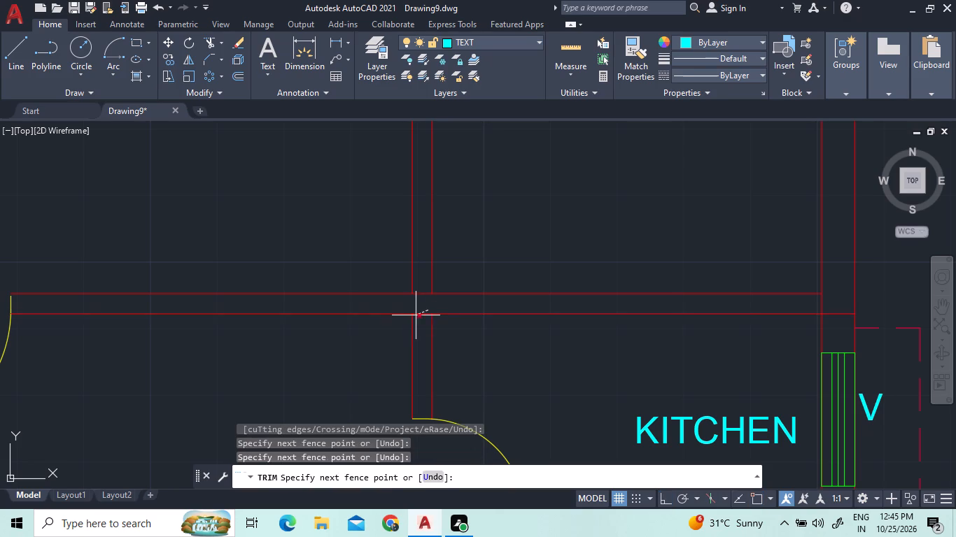
left_click(413, 324)
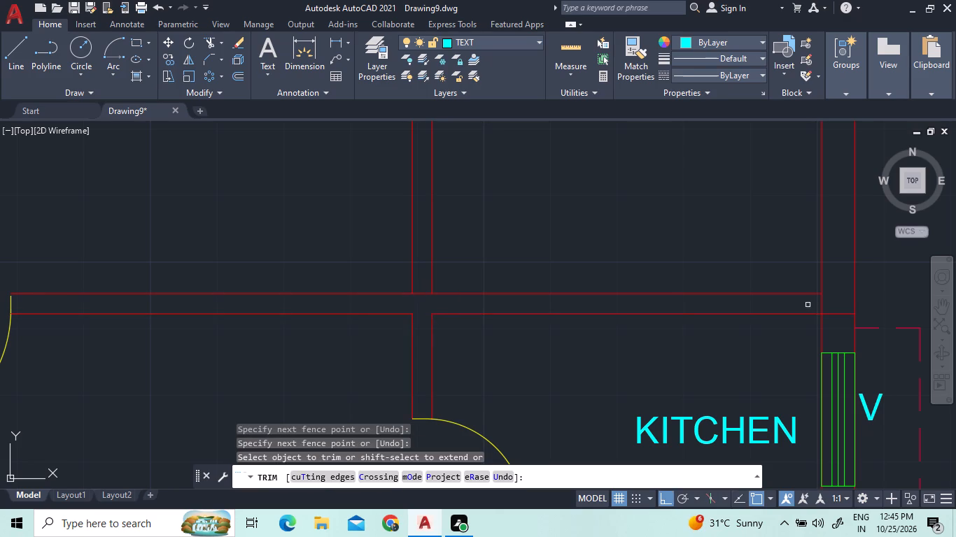
left_click(820, 306)
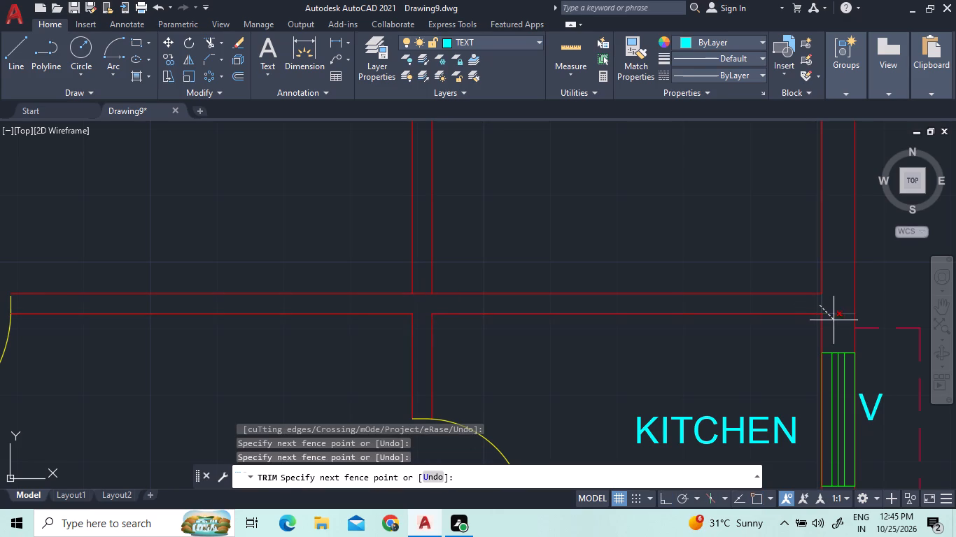
left_click(835, 322)
Trim the line at the partition column within the lobby's lower wall, and undo the additional trim made at the outer wall.
scroll(841, 341, "down", 4)
scroll(852, 301, "up", 3)
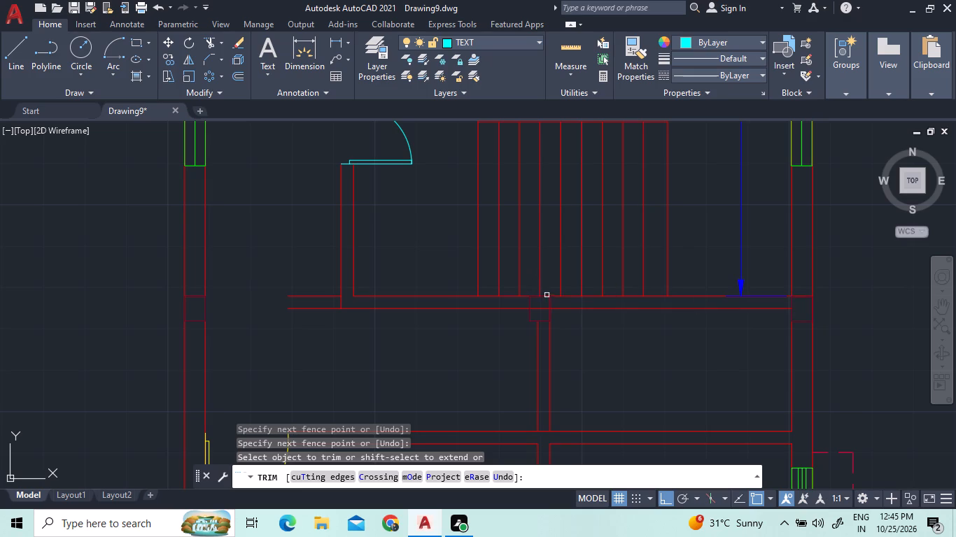
left_click(549, 301)
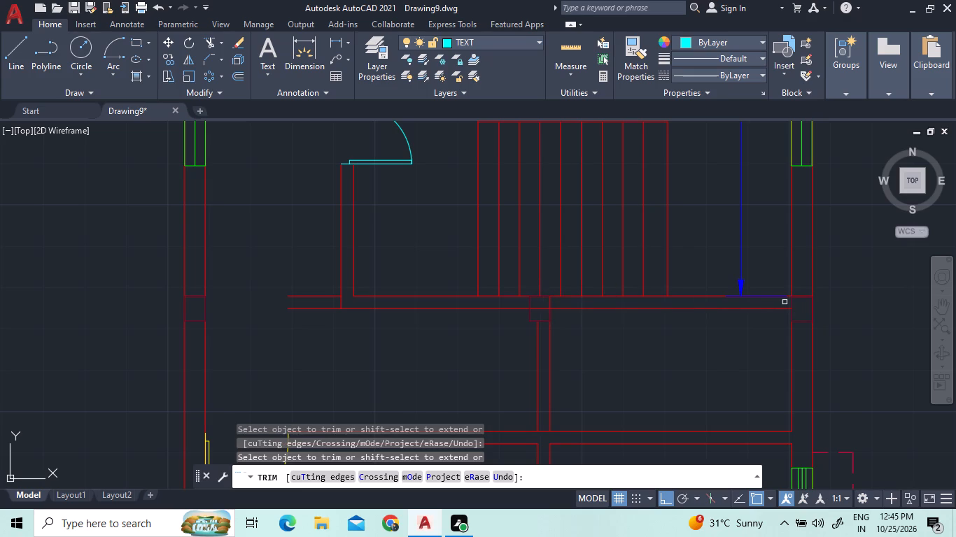
left_click(792, 303)
key("u")
key("Return")
Trim away both lines of the lobby's lower wall that overhang past the MG wall into the passage.
left_click(316, 295)
left_click(318, 304)
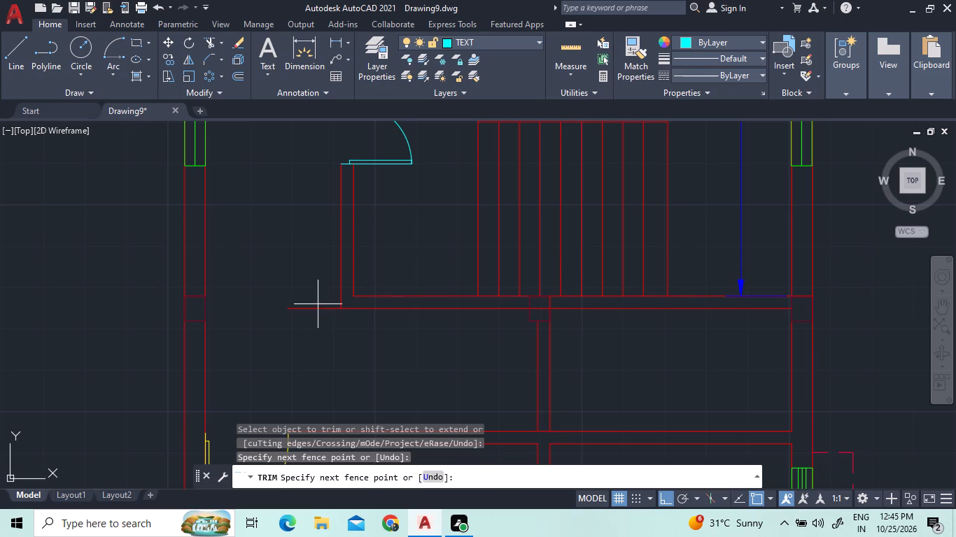
left_click(318, 314)
scroll(464, 367, "down", 2)
scroll(465, 394, "up", 2)
right_click(463, 324)
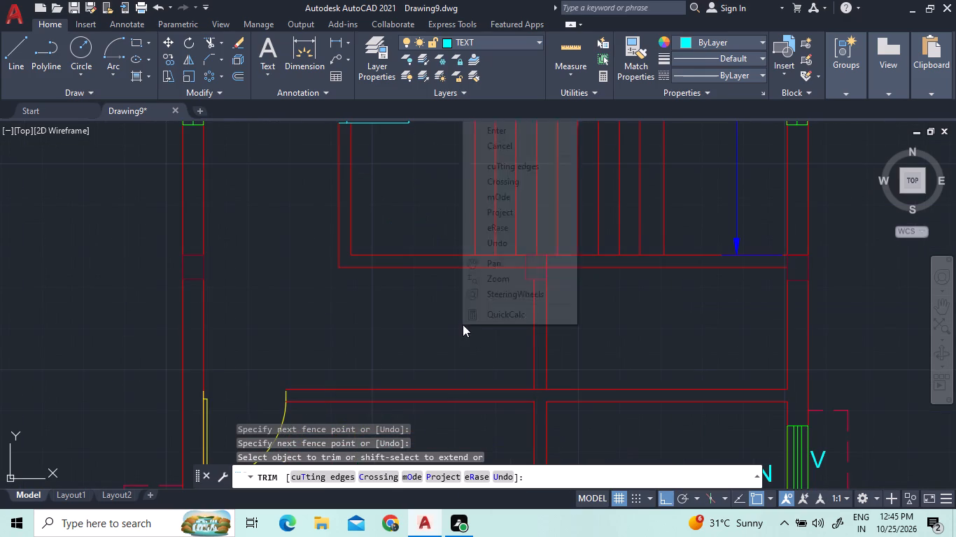
Offset the right outer wall's inner line and the kitchen partition's right line below the lobby 1.0 to the left.
left_click(518, 135)
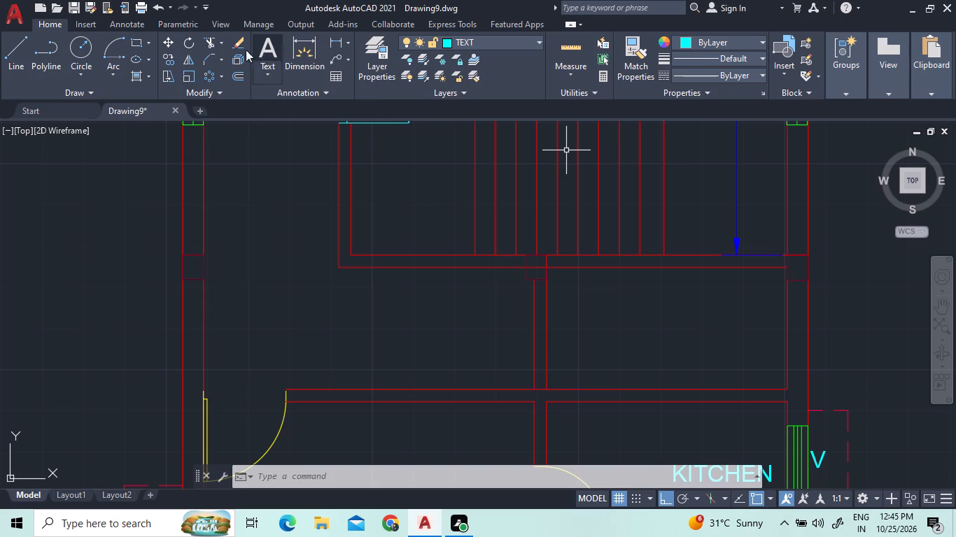
left_click(234, 76)
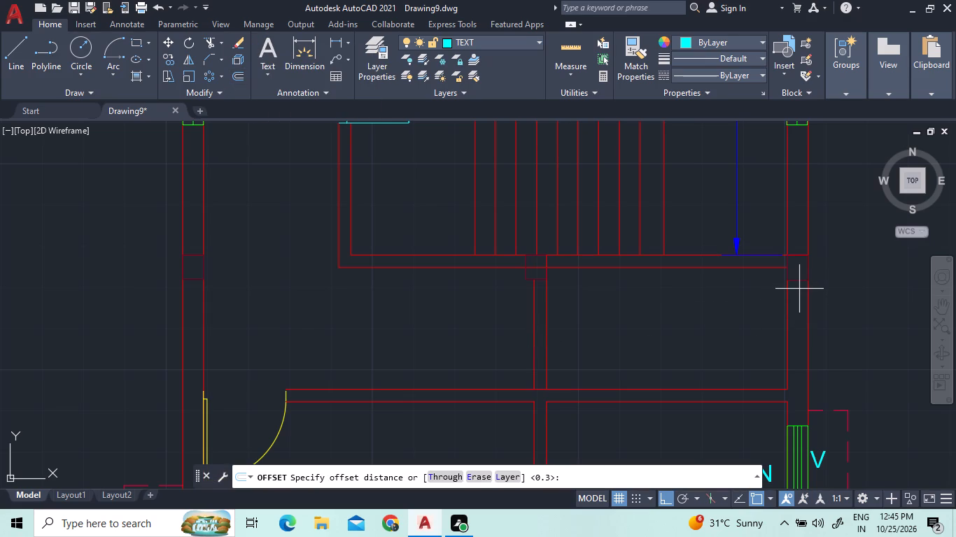
type("1.0")
key("Return")
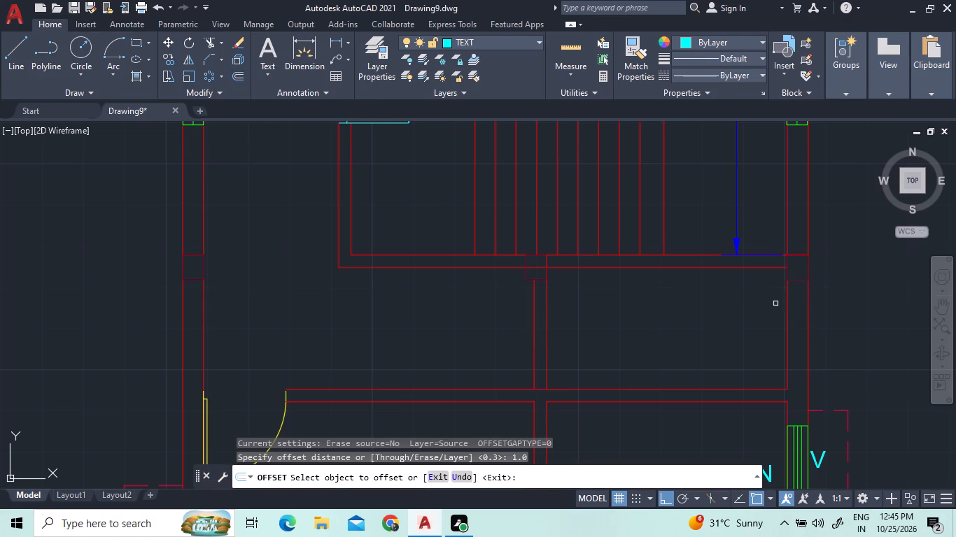
left_click(788, 335)
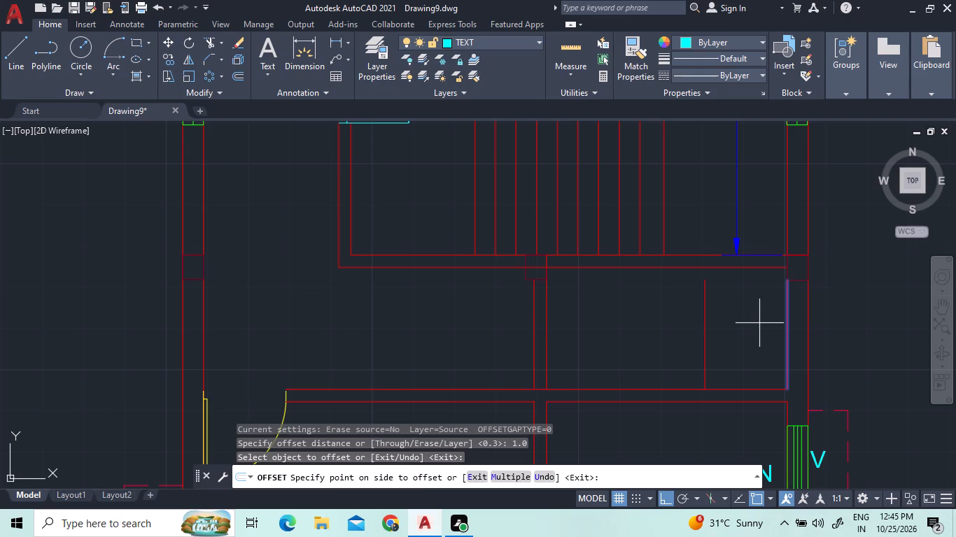
left_click(759, 323)
left_click(547, 311)
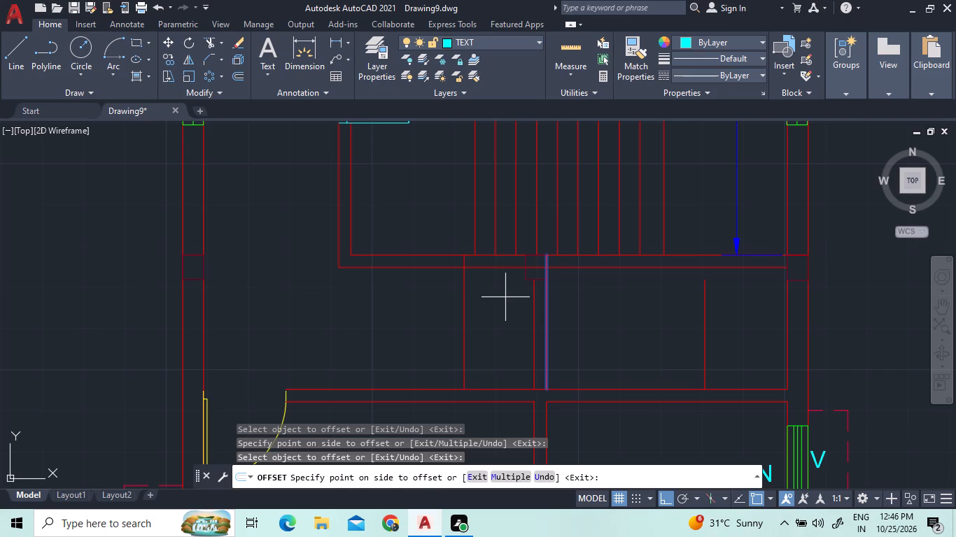
left_click(505, 297)
key("Escape")
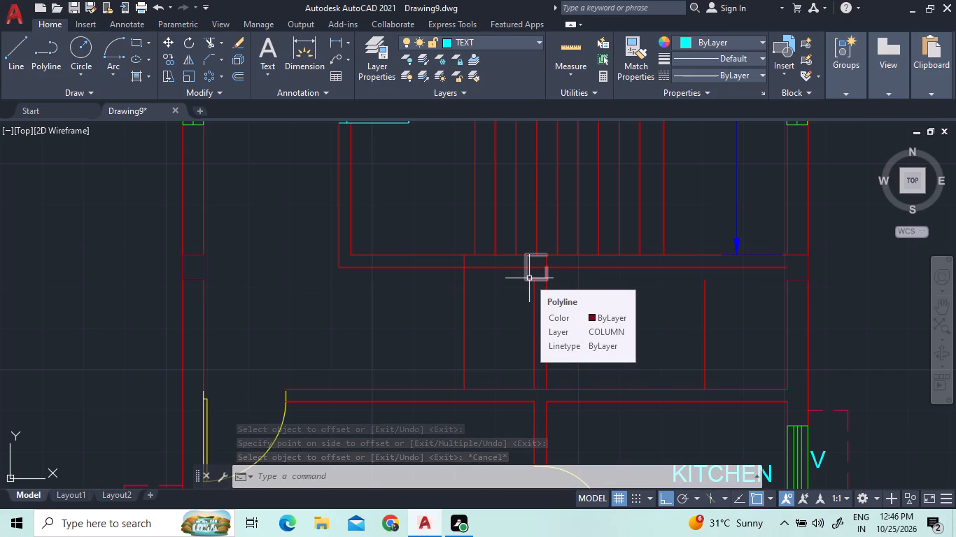
Rotate the partition column in the lobby's lower wall 90 degrees clockwise about its upper-right corner.
left_click(529, 278)
right_click(529, 278)
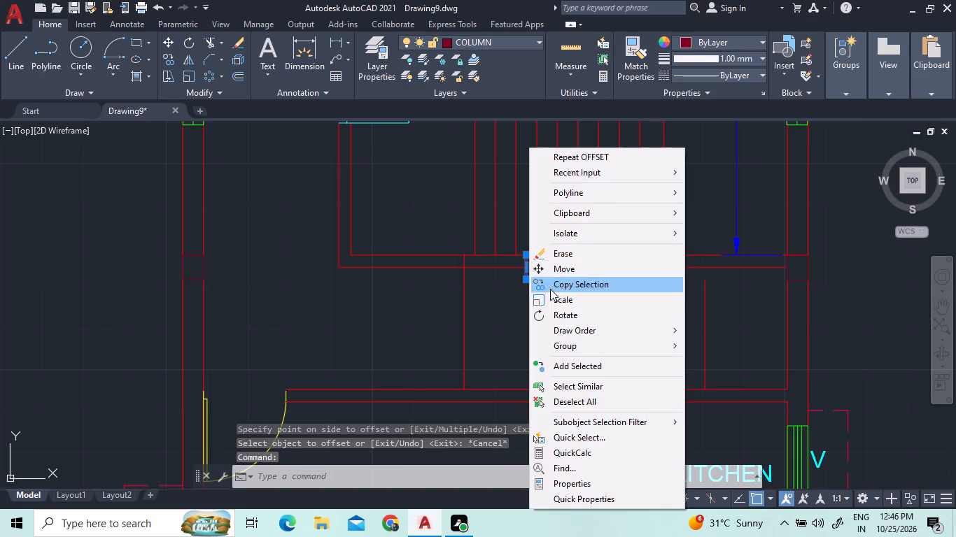
left_click(556, 310)
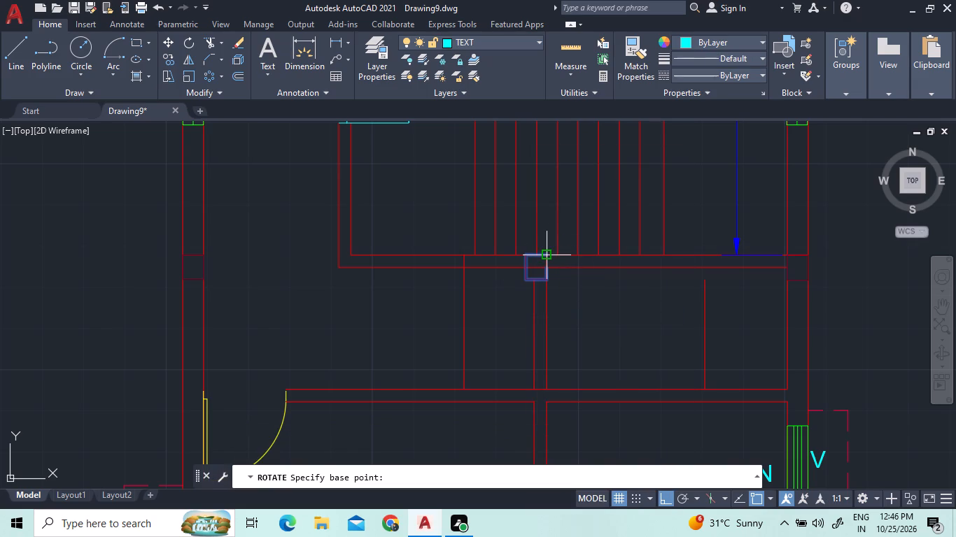
left_click(546, 255)
left_click(571, 284)
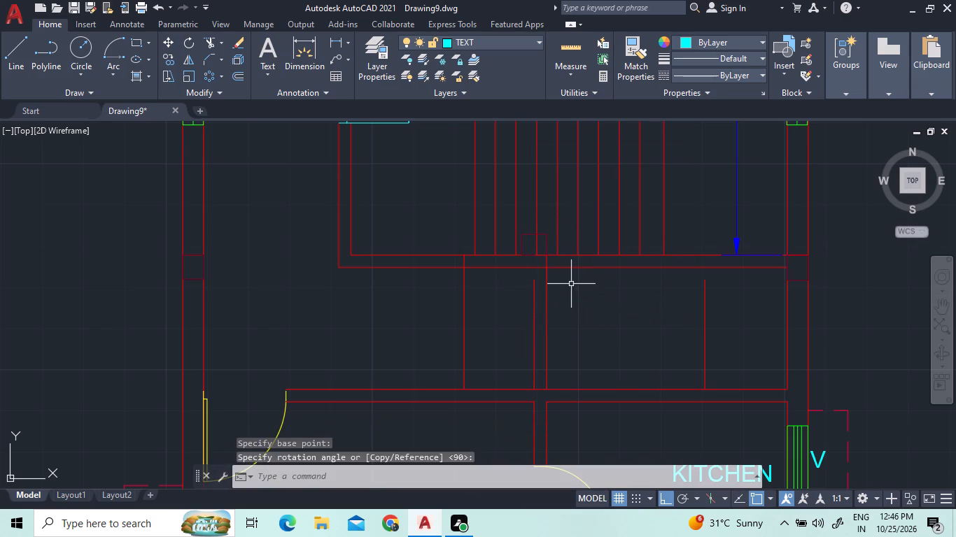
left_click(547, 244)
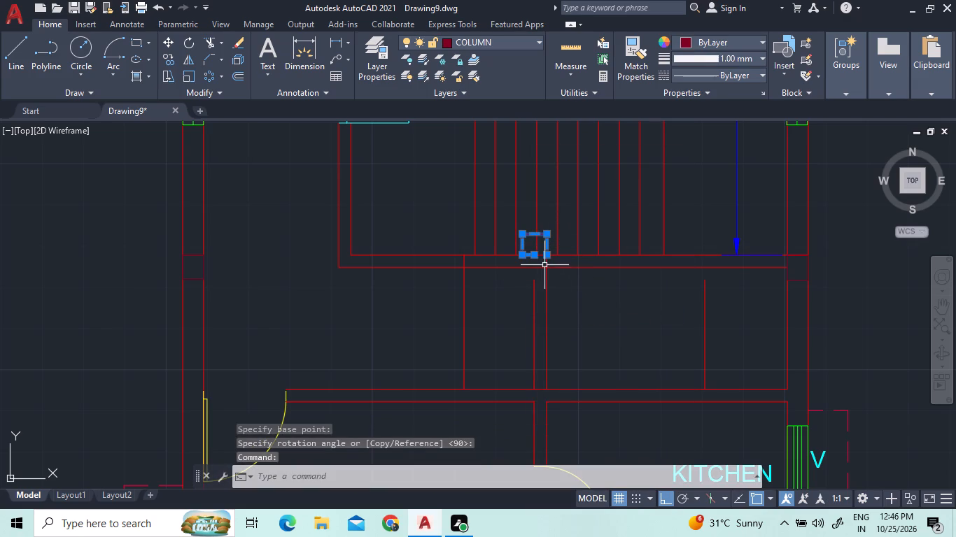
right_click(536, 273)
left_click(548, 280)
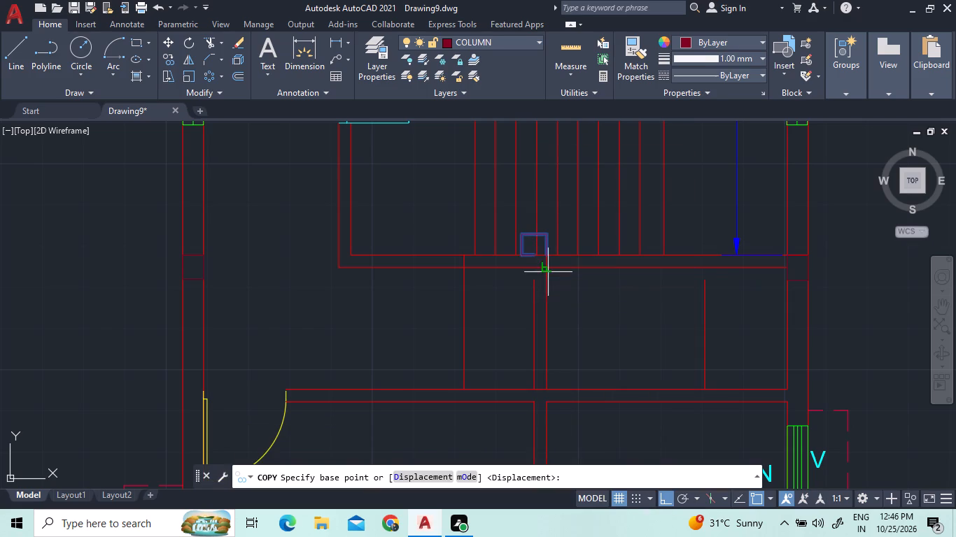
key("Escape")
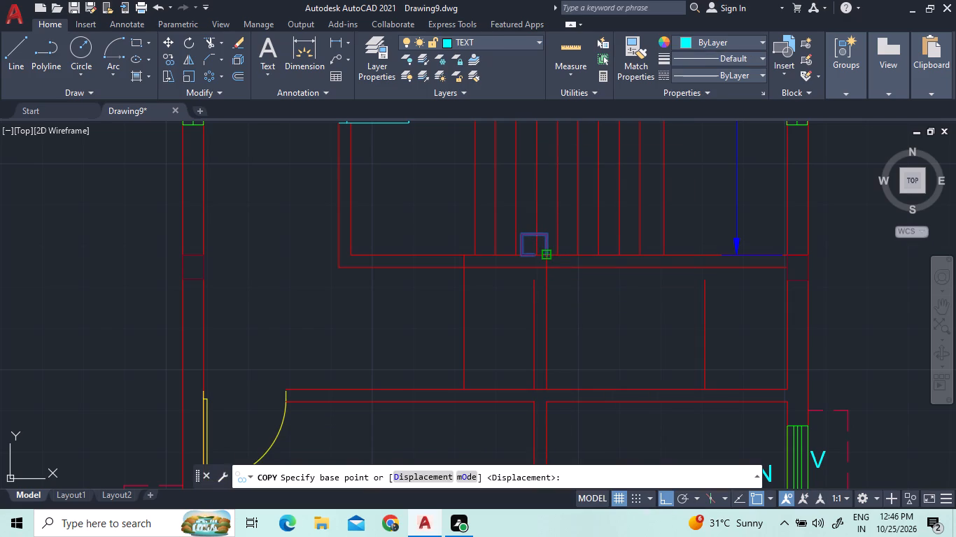
Move the rotated column down so its lower-right corner meets the lower line of the lobby's lower wall.
left_click(548, 239)
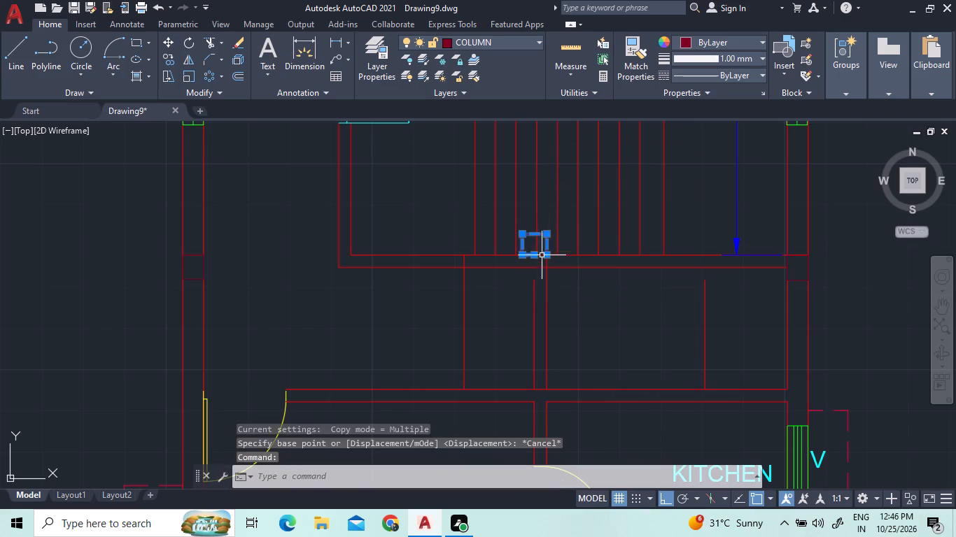
right_click(617, 350)
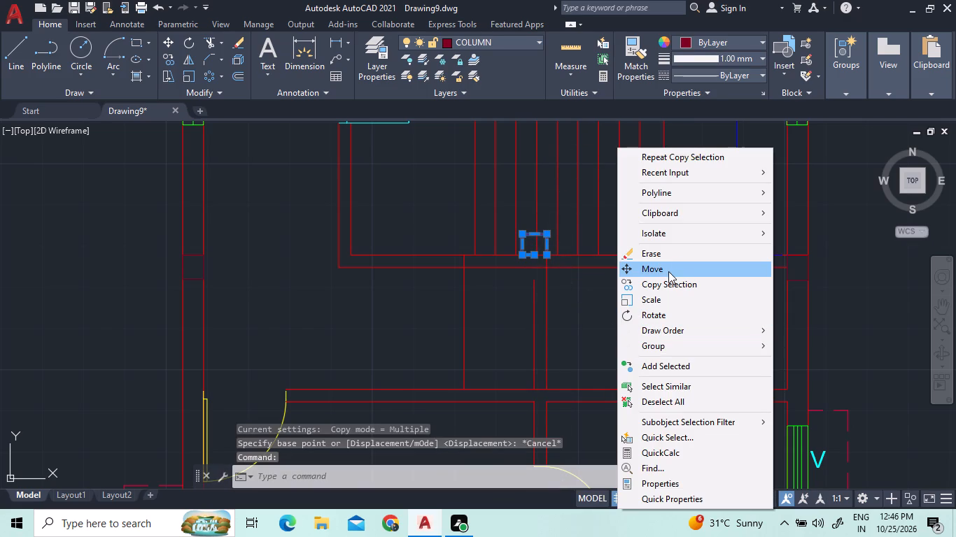
left_click(668, 271)
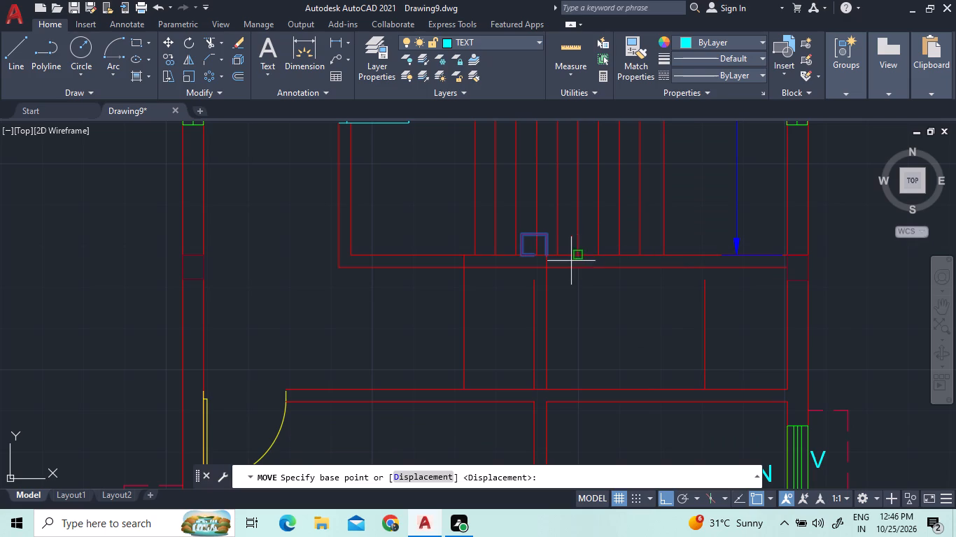
left_click(549, 256)
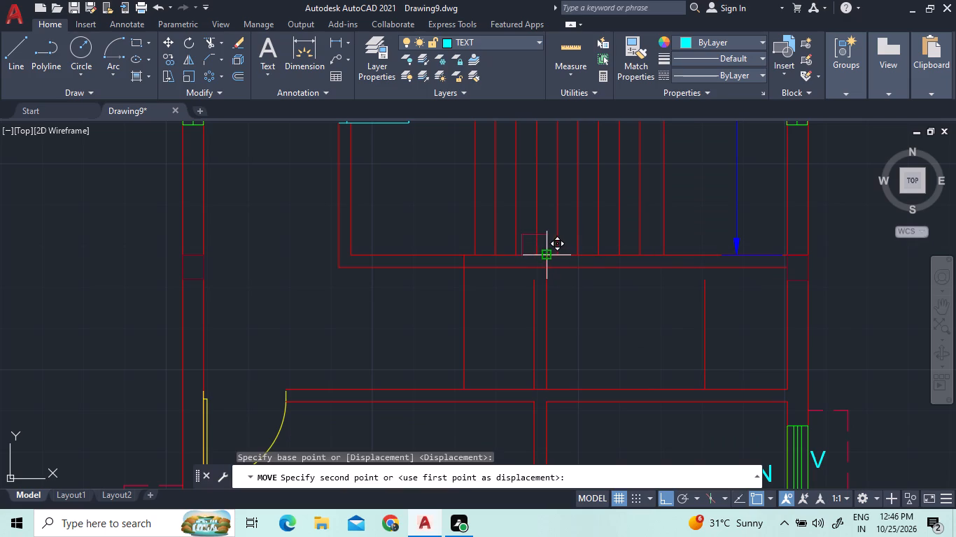
left_click(548, 267)
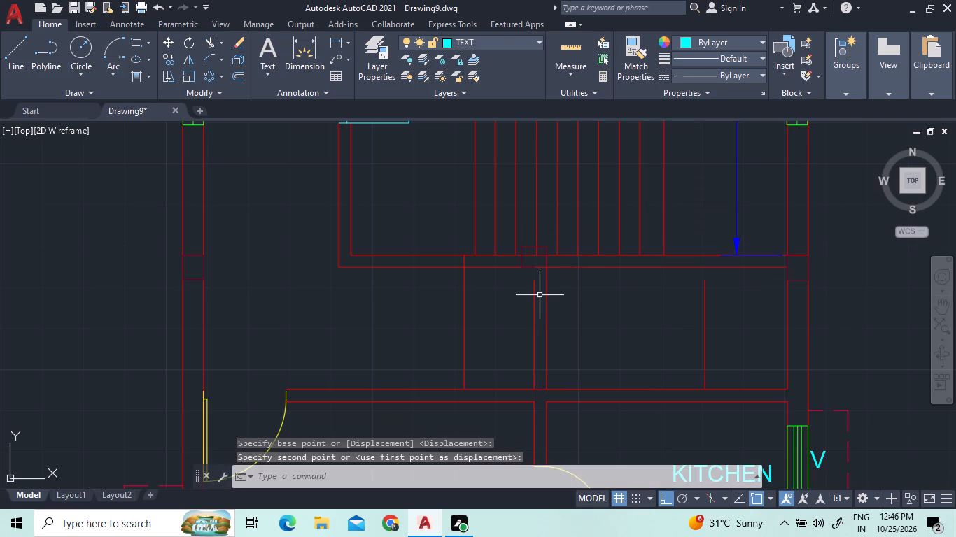
Delete the two old partition lines between the lobby's lower wall and the kitchen's upper wall.
left_click(535, 295)
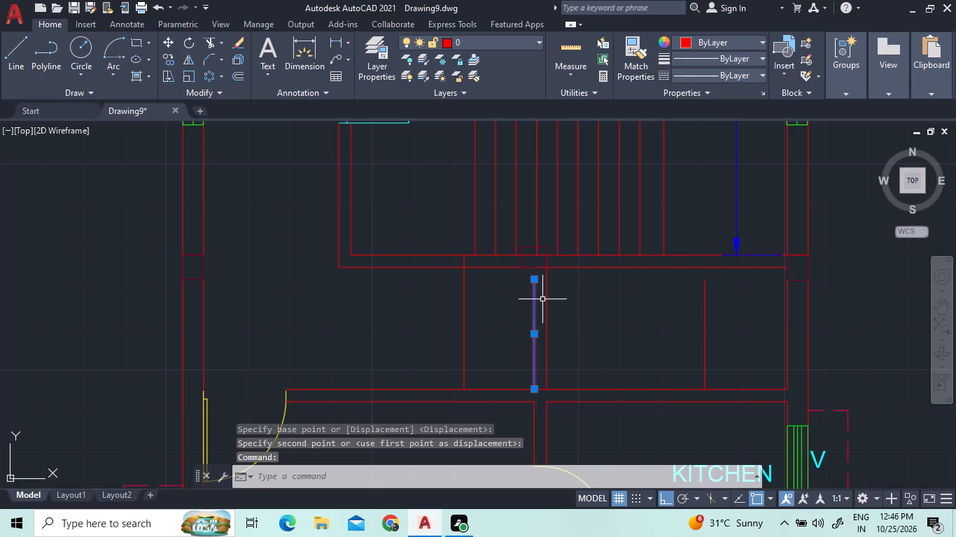
left_click(547, 299)
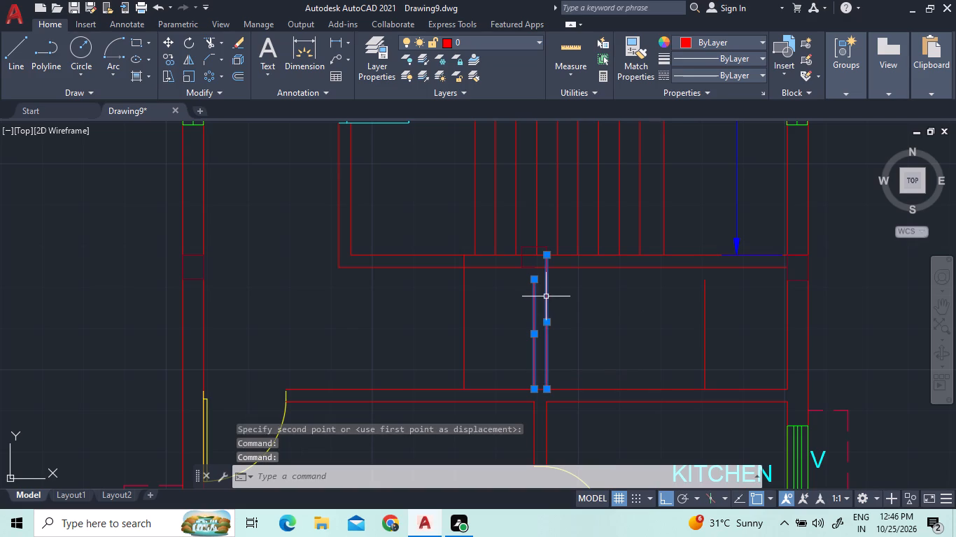
key("Delete")
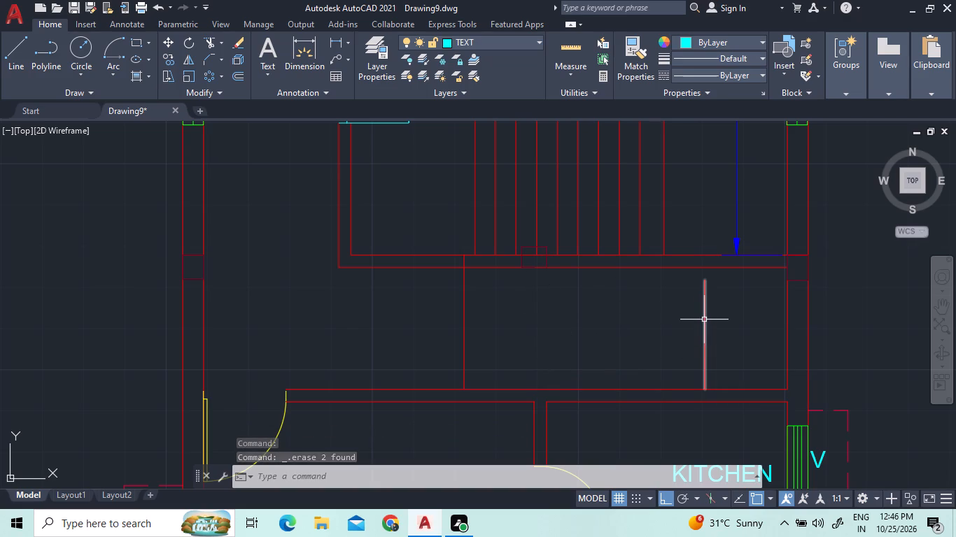
Move the vertical line offset from the right outer wall 1.0 further left.
left_click(704, 319)
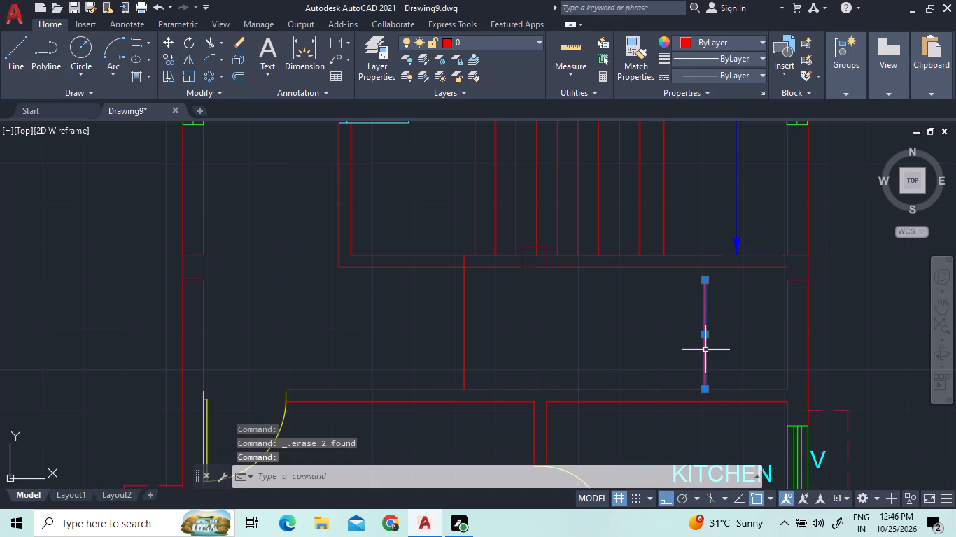
right_click(705, 350)
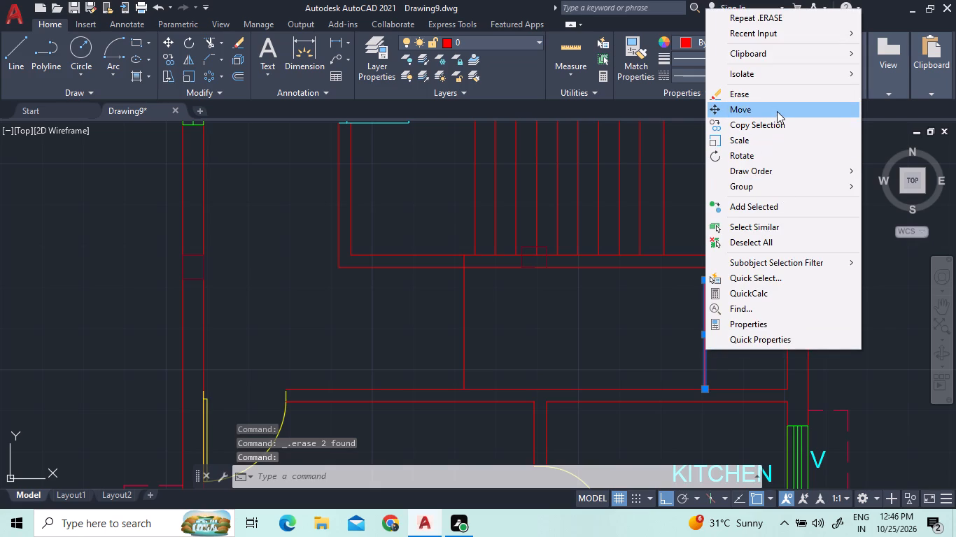
left_click(777, 111)
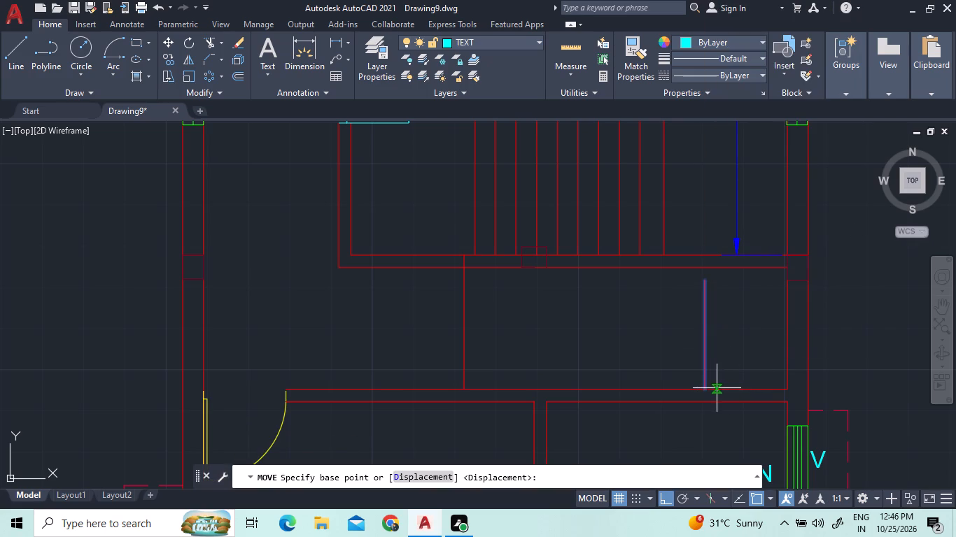
left_click(707, 387)
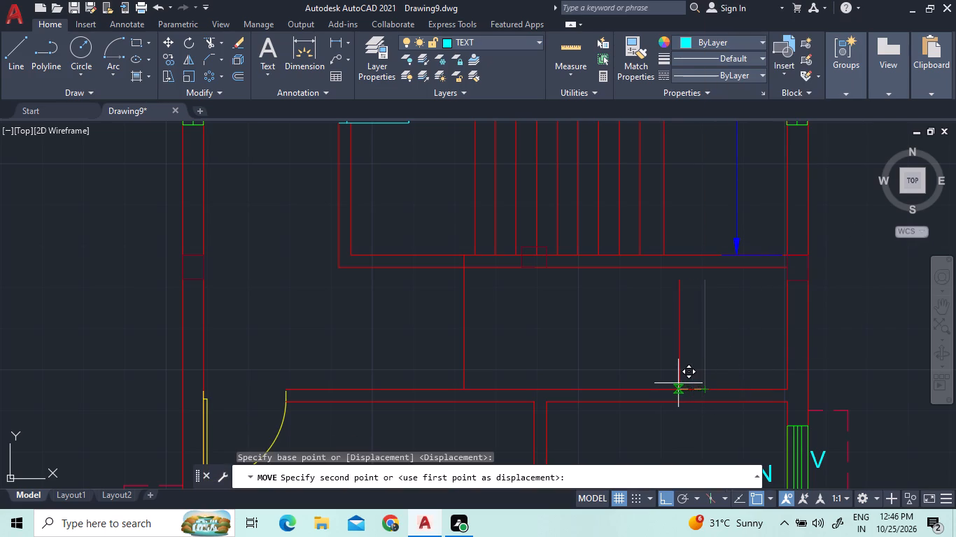
type("1.0")
key("Return")
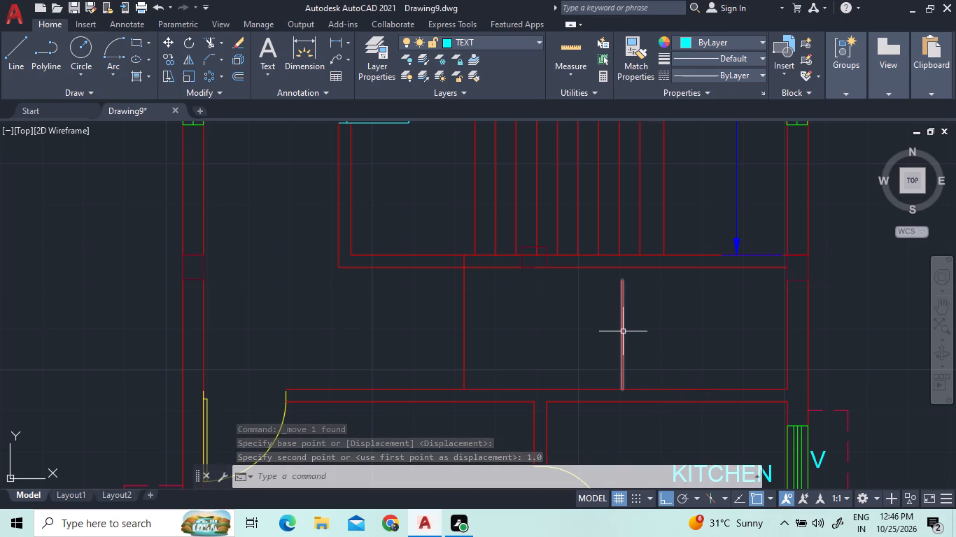
Extend the moved vertical line up to the lobby wall's upper line and down to the kitchen wall's lower line.
type("EX")
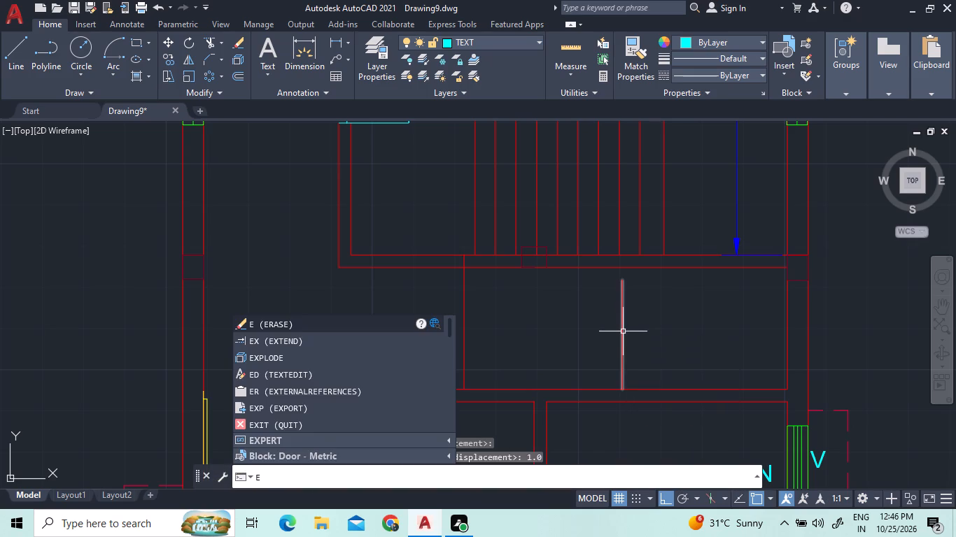
key("space")
key("space")
left_click(623, 331)
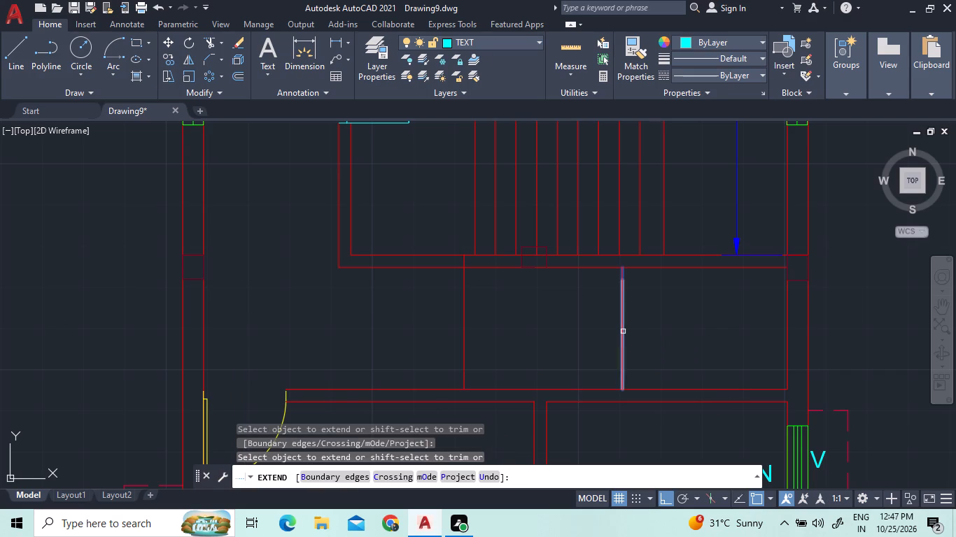
left_click(623, 329)
left_click(623, 328)
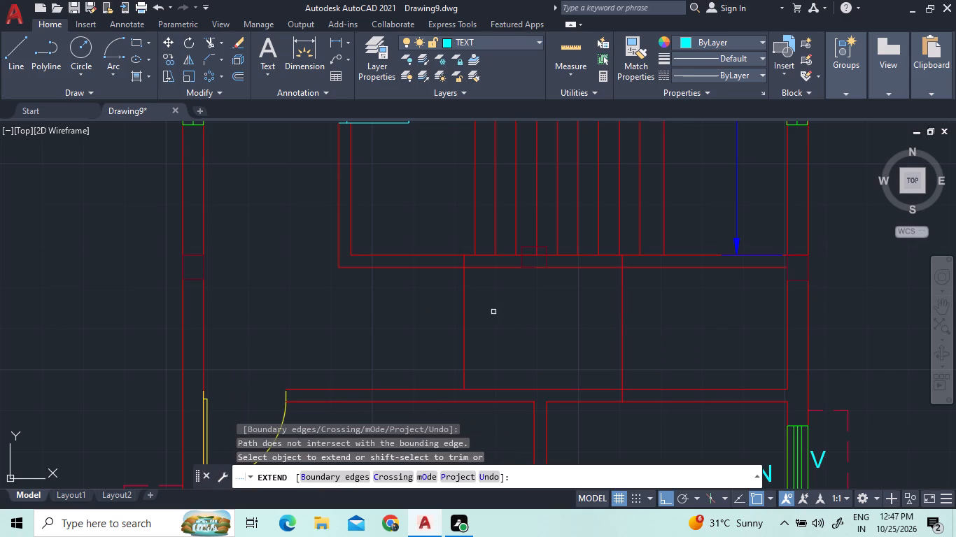
key("Escape")
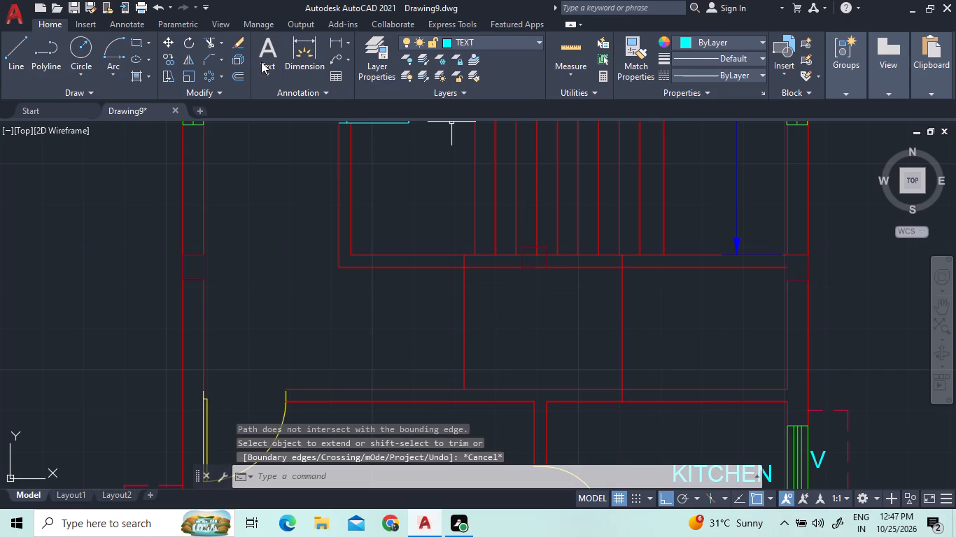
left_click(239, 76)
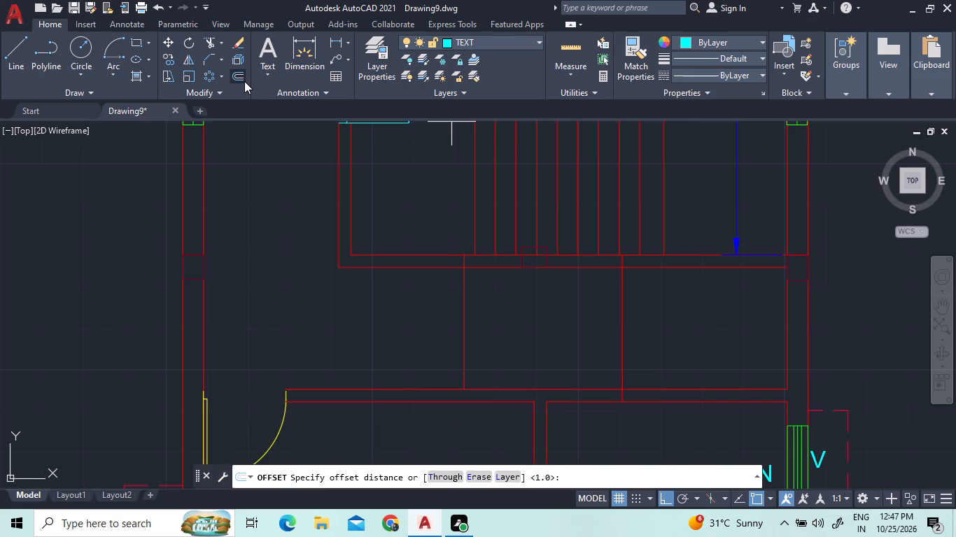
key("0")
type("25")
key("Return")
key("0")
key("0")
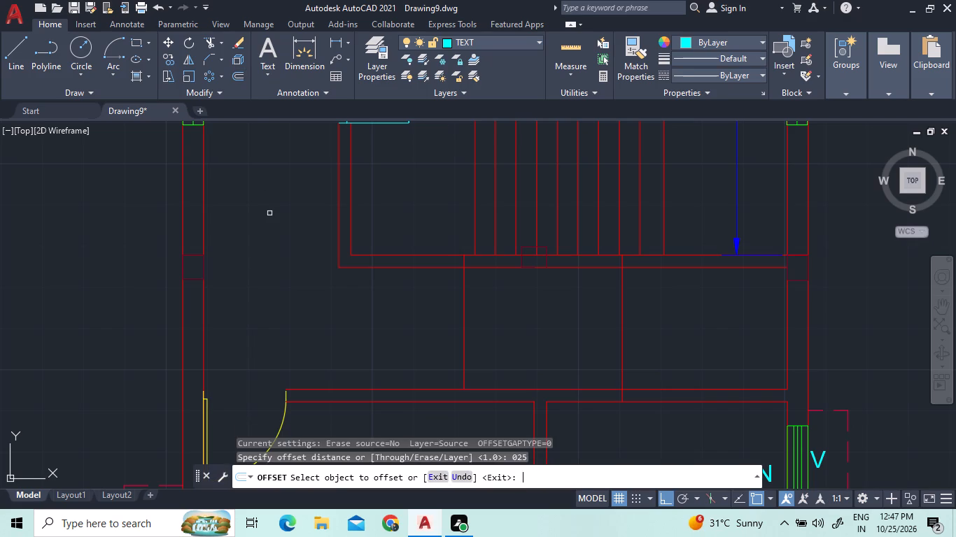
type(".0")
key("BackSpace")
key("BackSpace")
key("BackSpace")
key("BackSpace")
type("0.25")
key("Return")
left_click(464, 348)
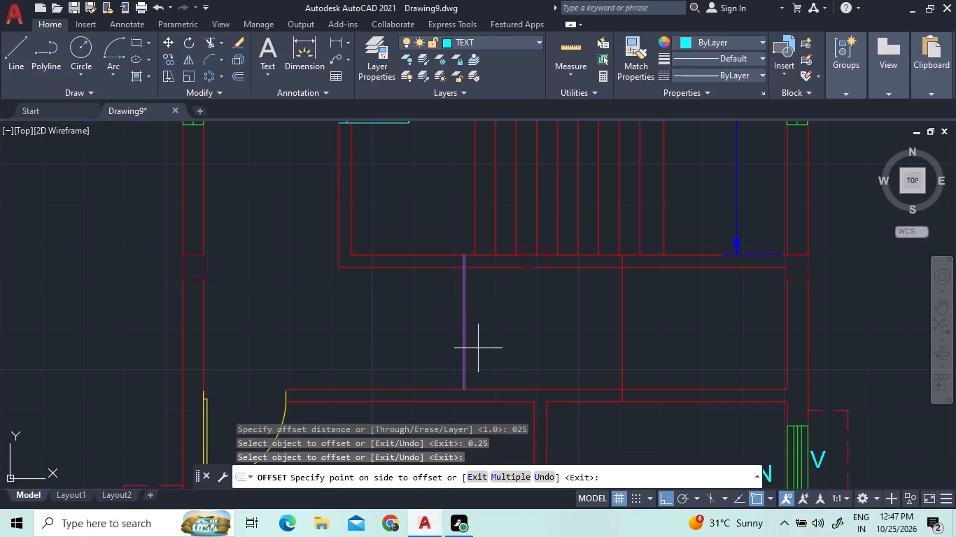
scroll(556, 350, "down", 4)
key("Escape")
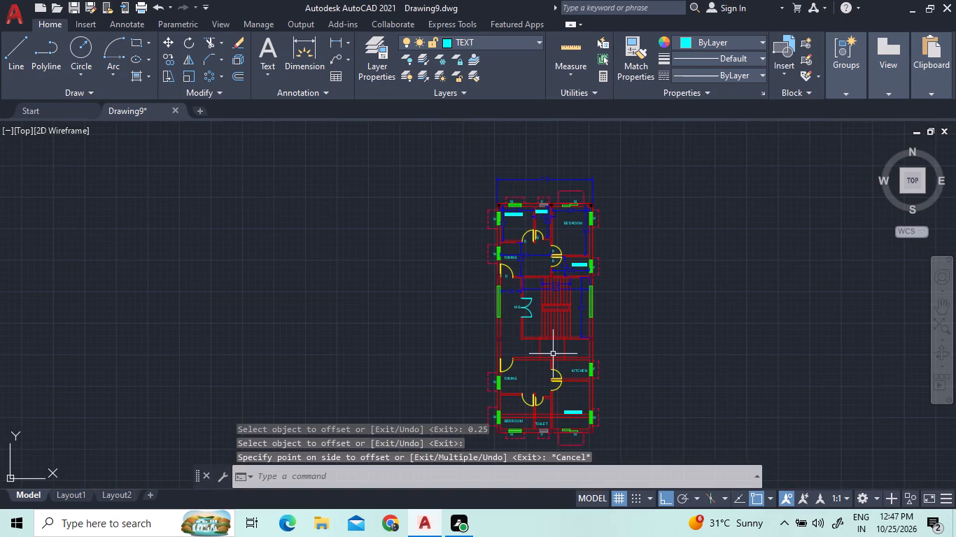
Offset both vertical partition lines between the lobby wall and the kitchen wall 0.25 to their right.
scroll(554, 352, "up", 4)
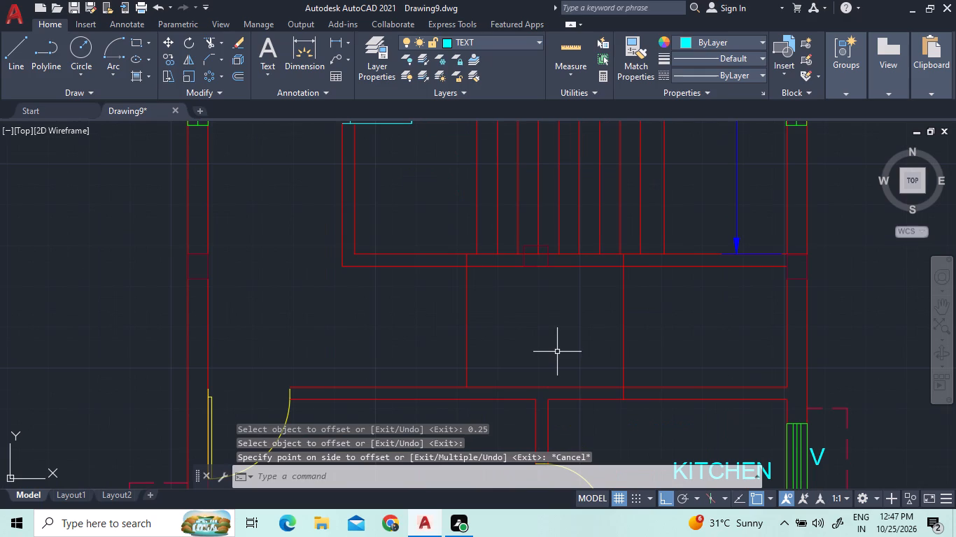
key("o")
key("Return")
key("0")
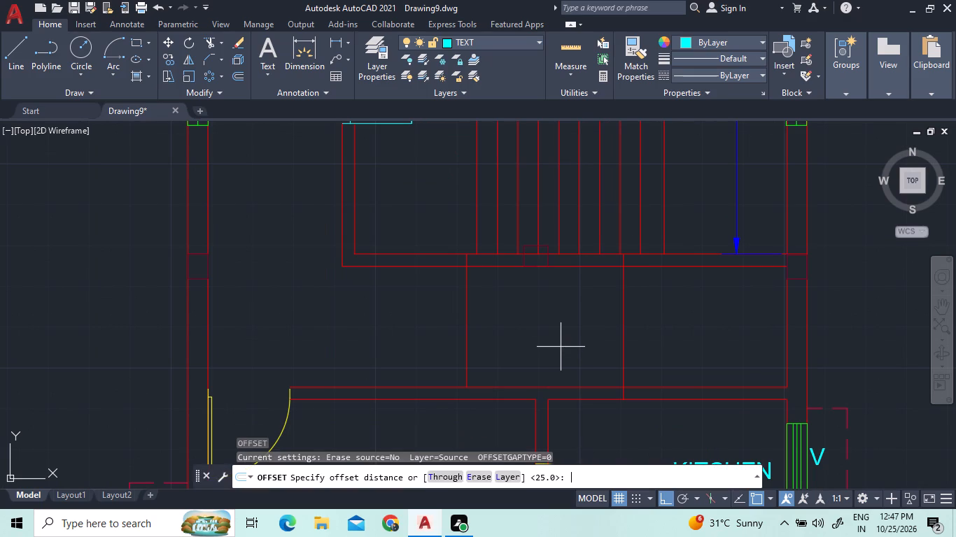
key("period")
key("2")
key("5")
key("Return")
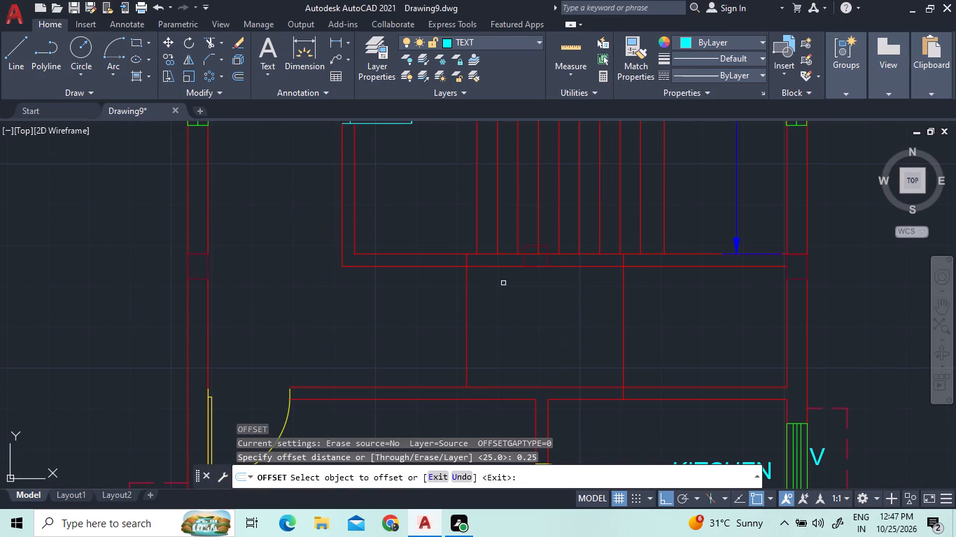
left_click(467, 292)
left_click(477, 297)
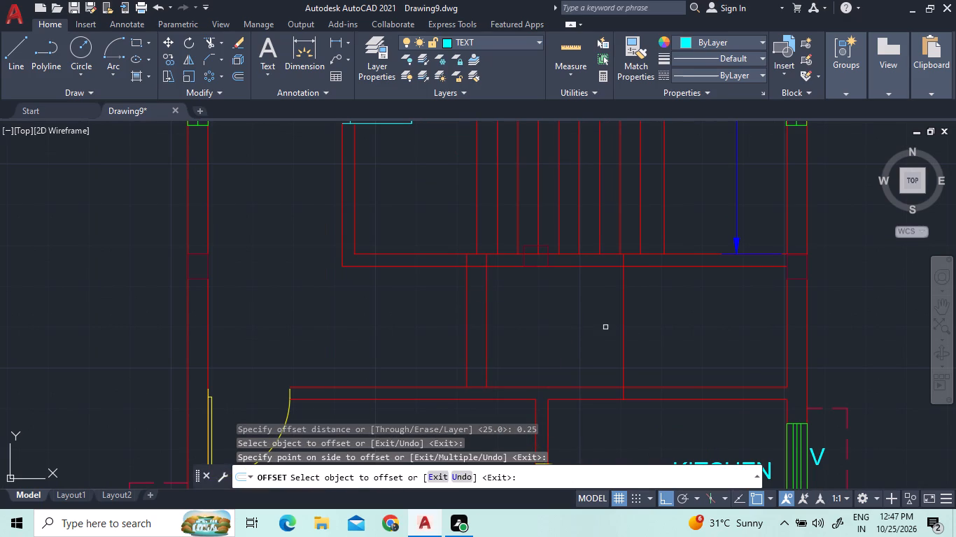
left_click(622, 323)
left_click(619, 321)
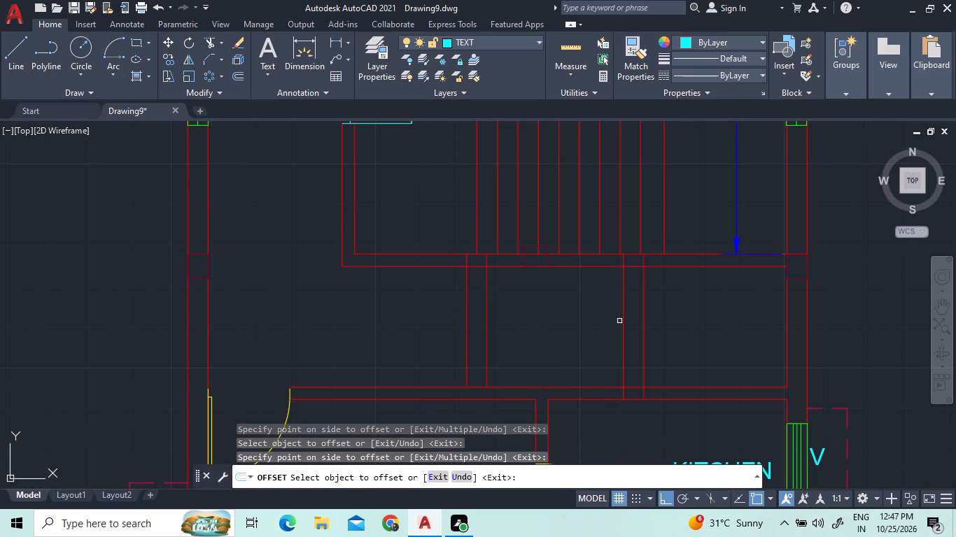
key("Escape")
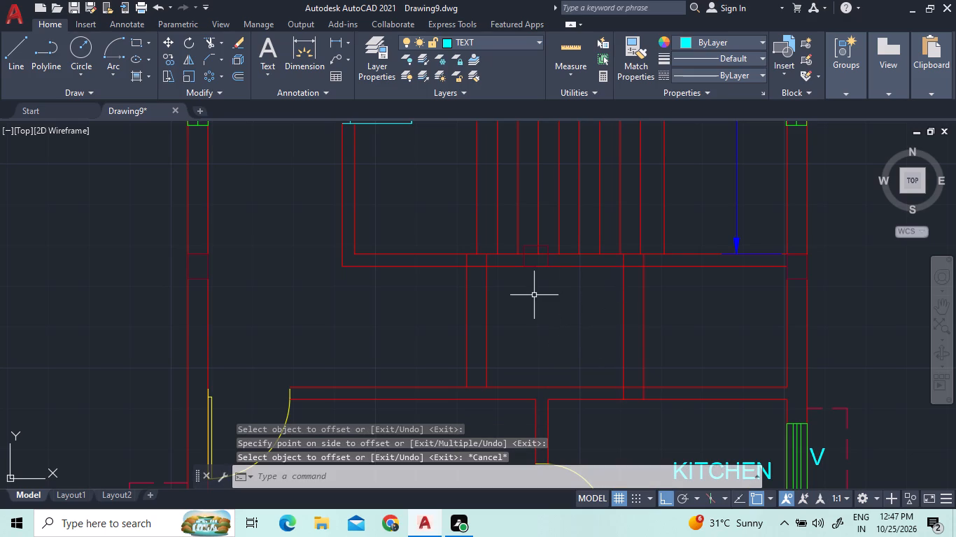
Trim the overlapping line segments where both partitions join the lobby's lower wall and the kitchen's upper wall.
type("TR")
key("space")
key("space")
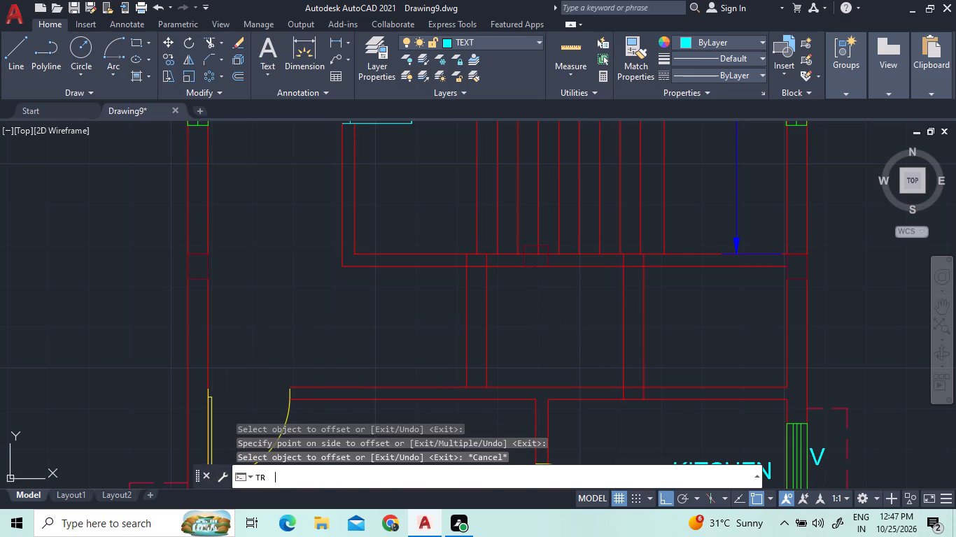
left_click(488, 257)
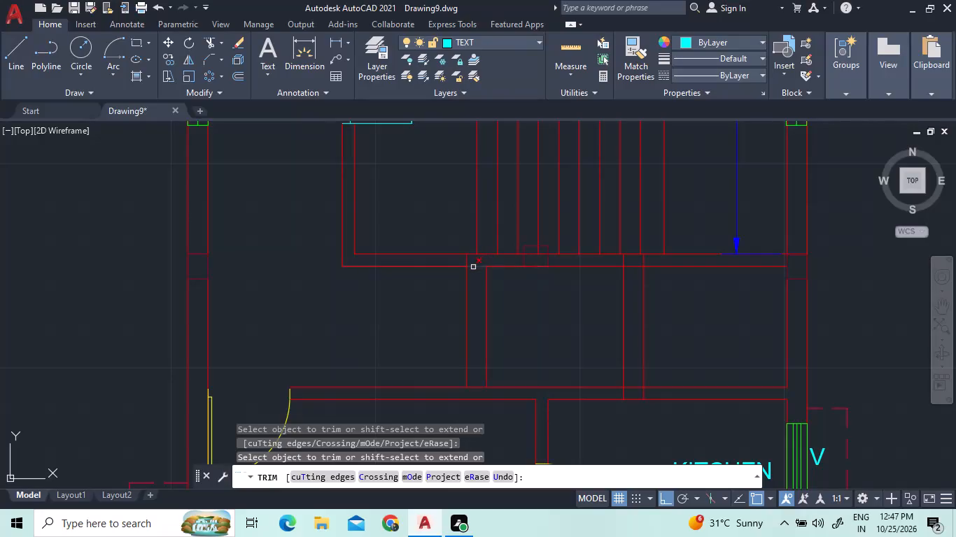
left_click(473, 267)
left_click(472, 387)
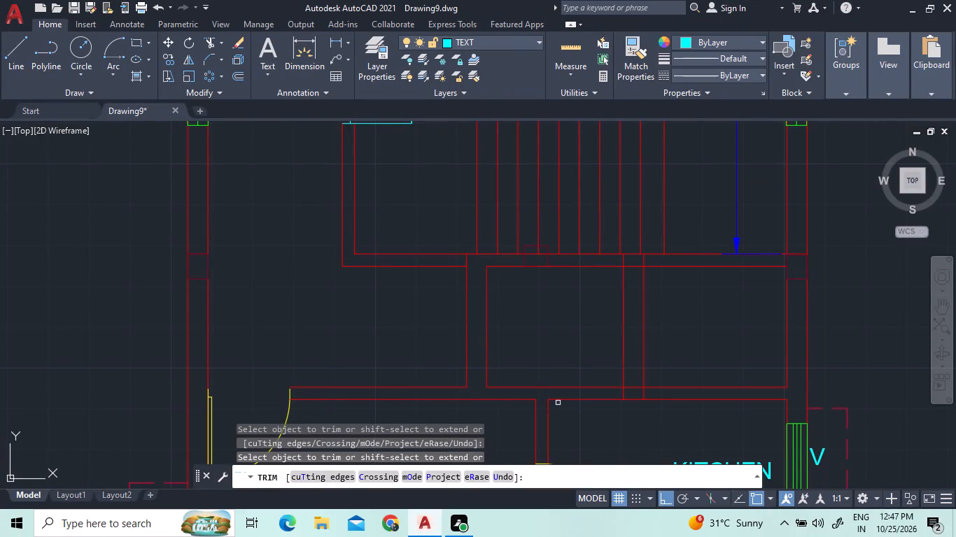
left_click(622, 394)
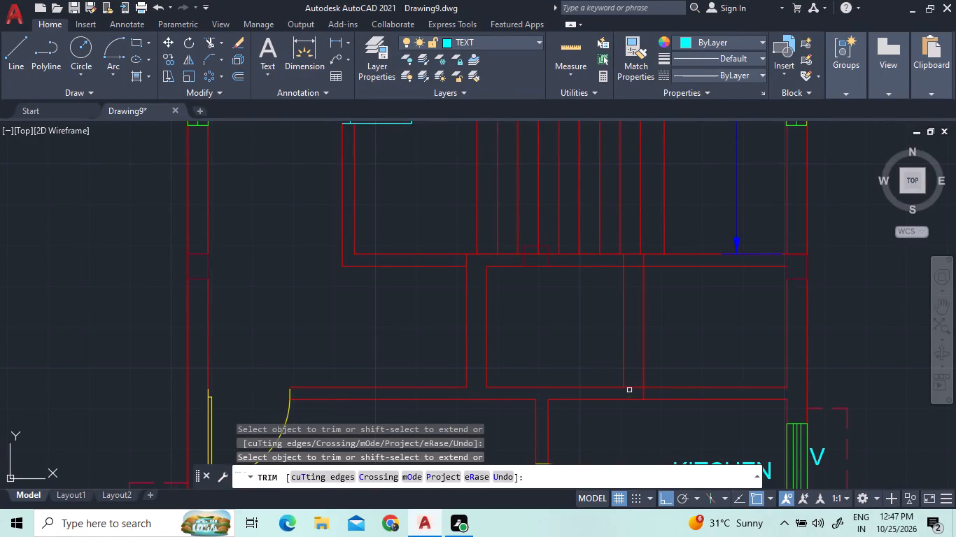
left_click(635, 387)
left_click(636, 266)
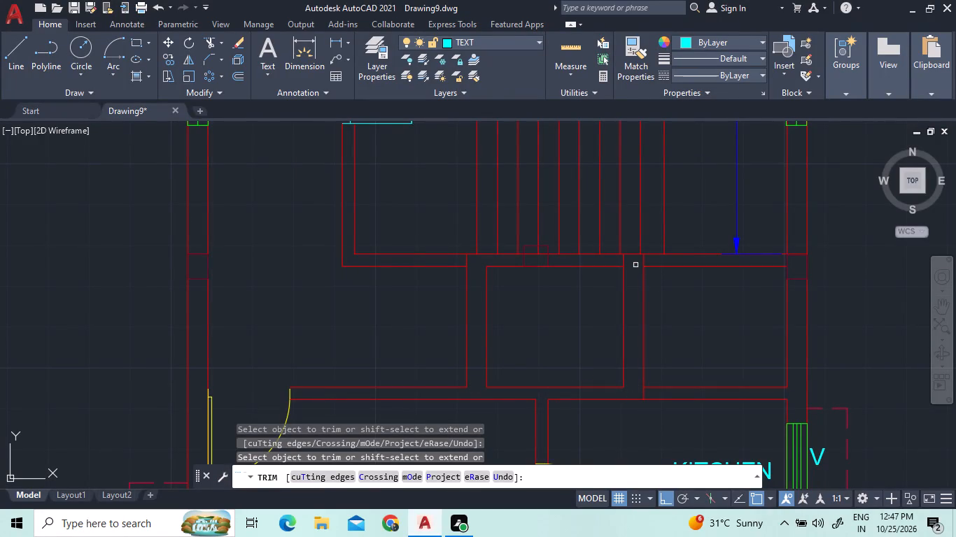
left_click(622, 258)
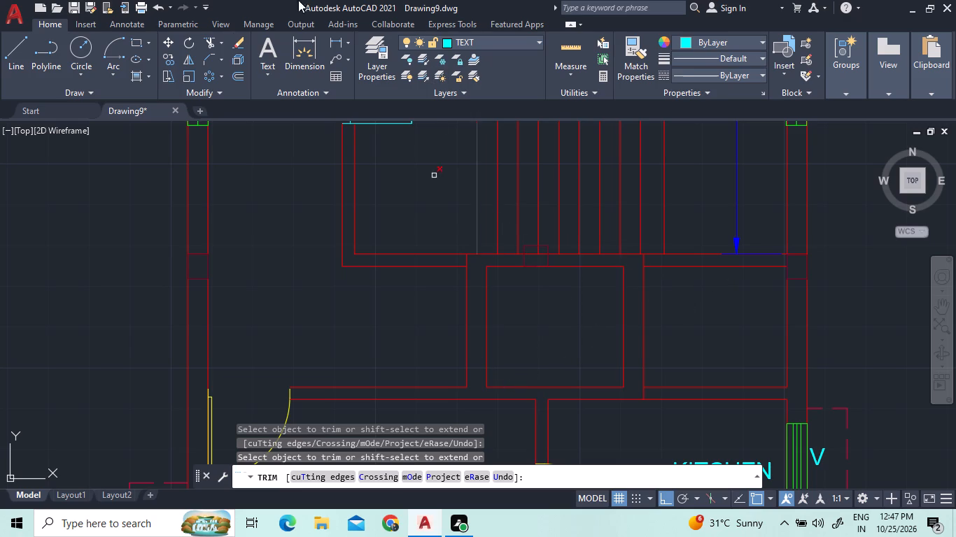
Draw a short horizontal line across the left partition wall, just below the lobby wall, as the upper edge of an opening.
left_click(24, 49)
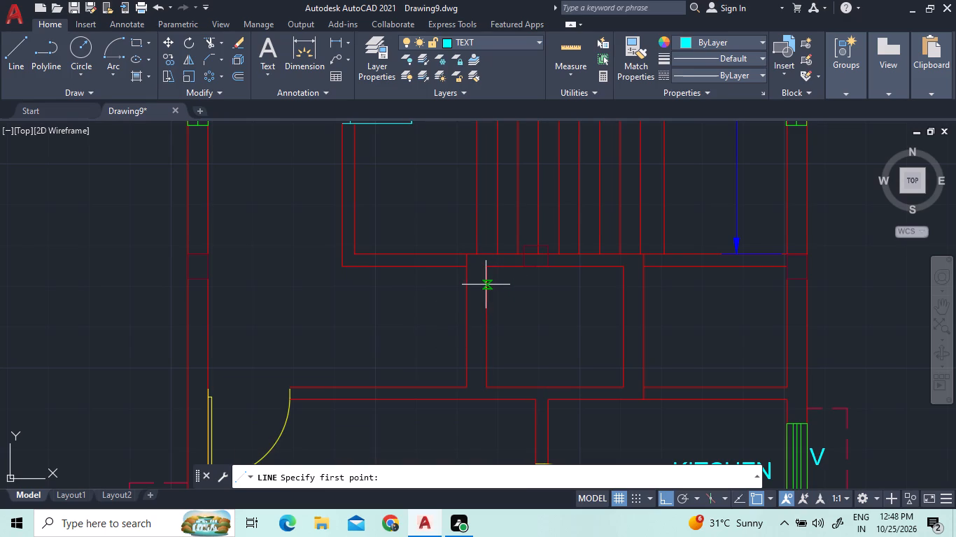
scroll(486, 285, "up", 3)
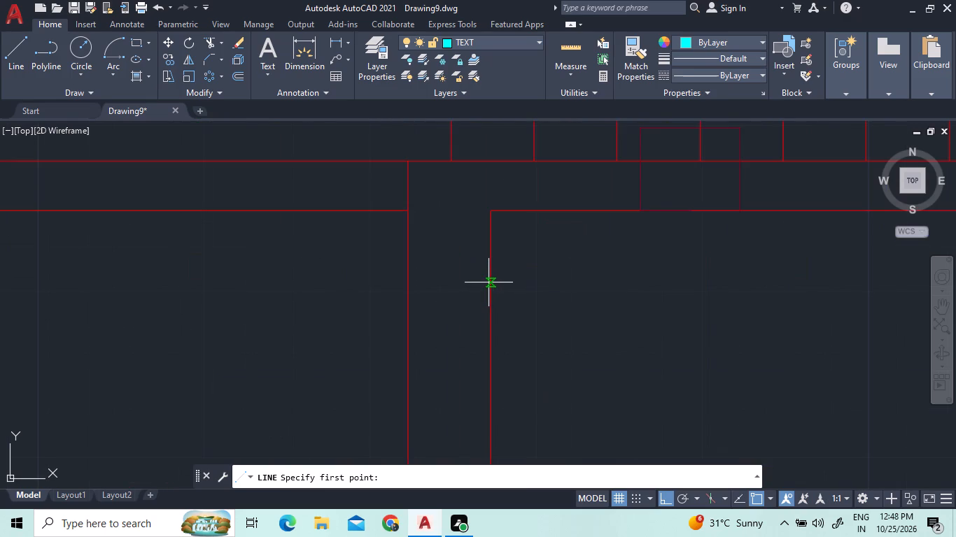
left_click(490, 282)
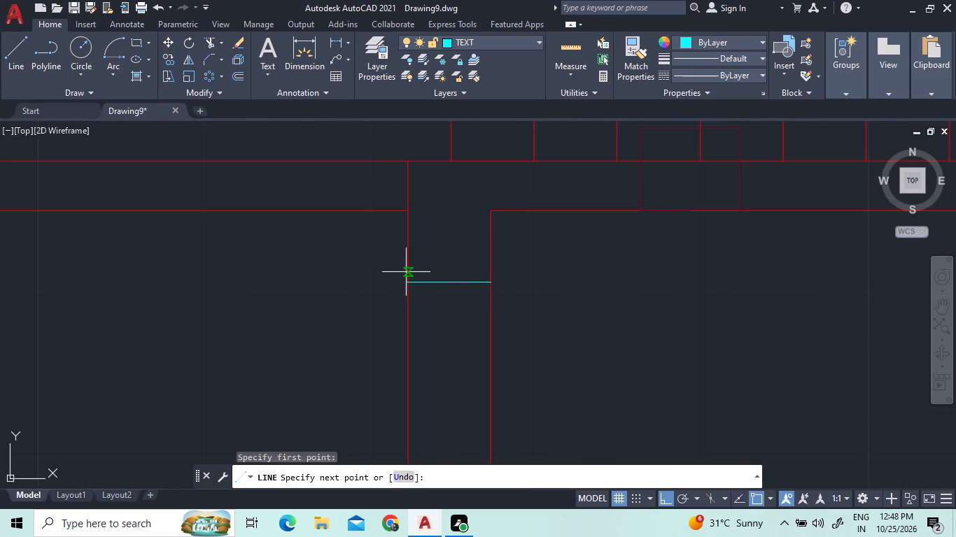
left_click(409, 280)
scroll(500, 246, "down", 2)
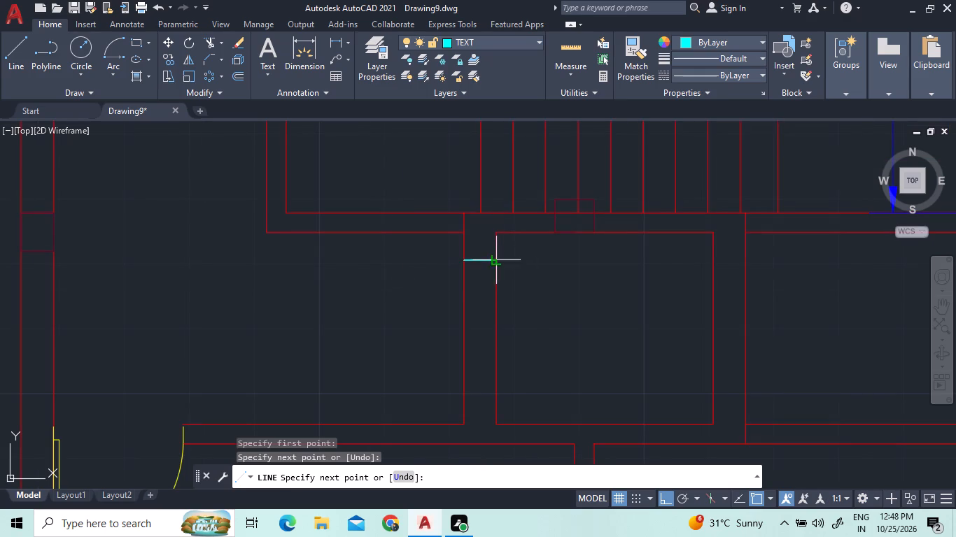
right_click(505, 264)
left_click(510, 266)
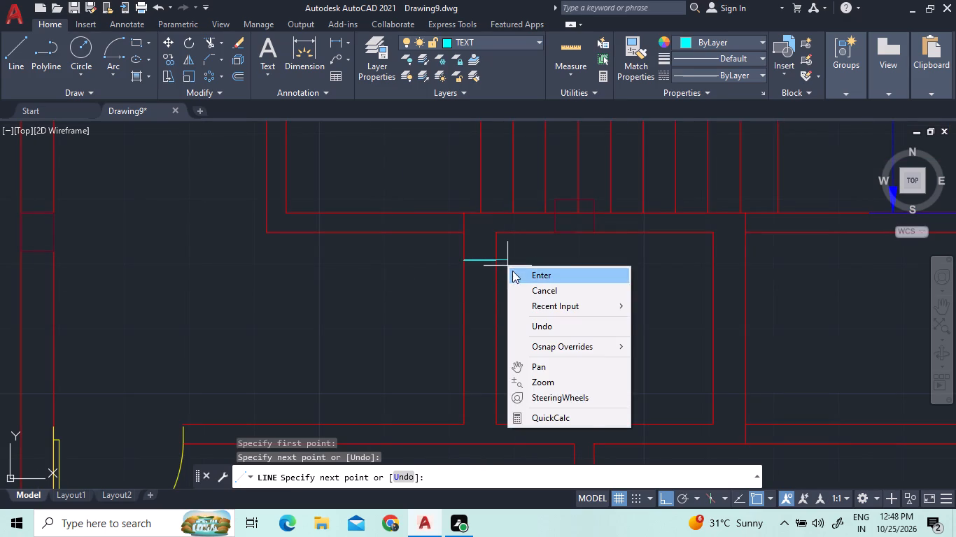
left_click(513, 272)
Draw a second horizontal line across the left partition wall, above the kitchen wall, as the opening's lower edge.
left_click(19, 61)
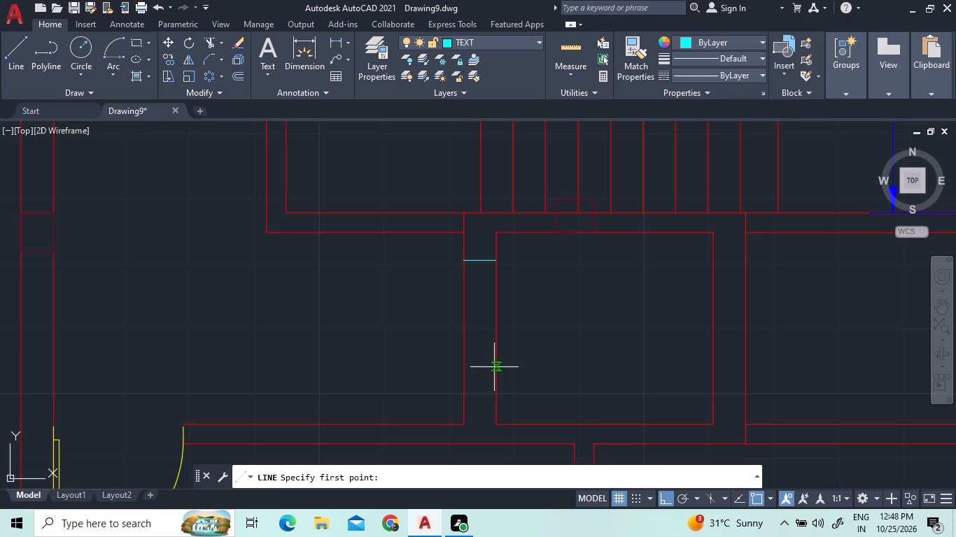
left_click(495, 362)
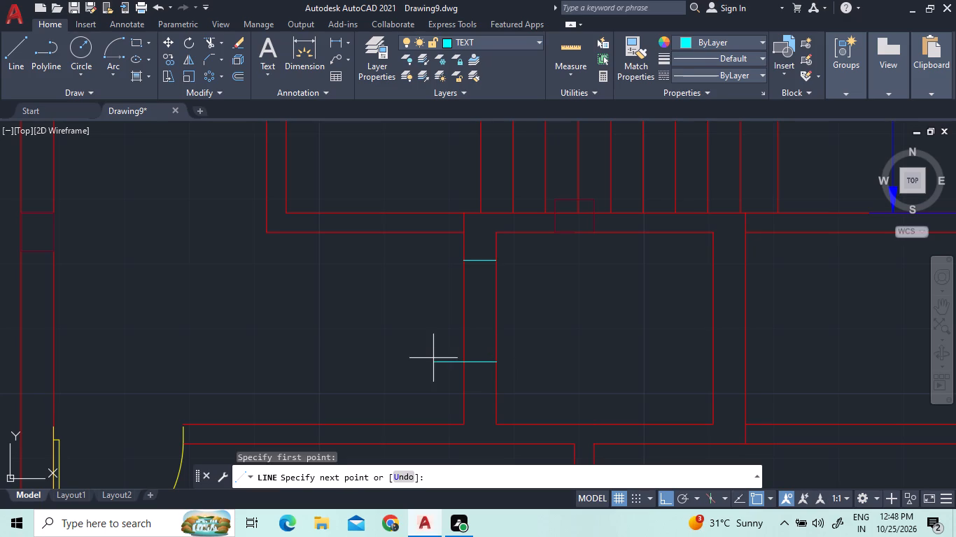
scroll(458, 355, "up", 3)
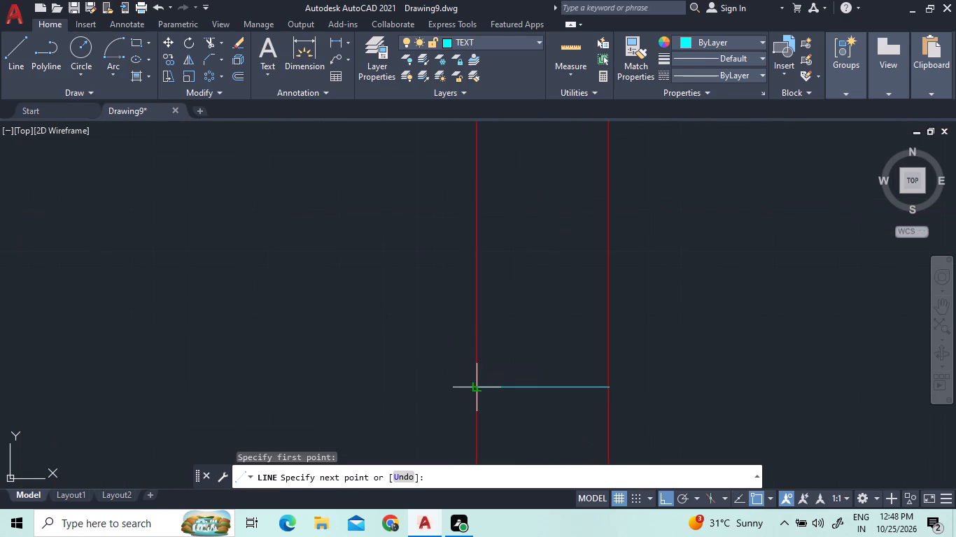
left_click(476, 387)
right_click(507, 311)
left_click(533, 319)
scroll(540, 343, "down", 2)
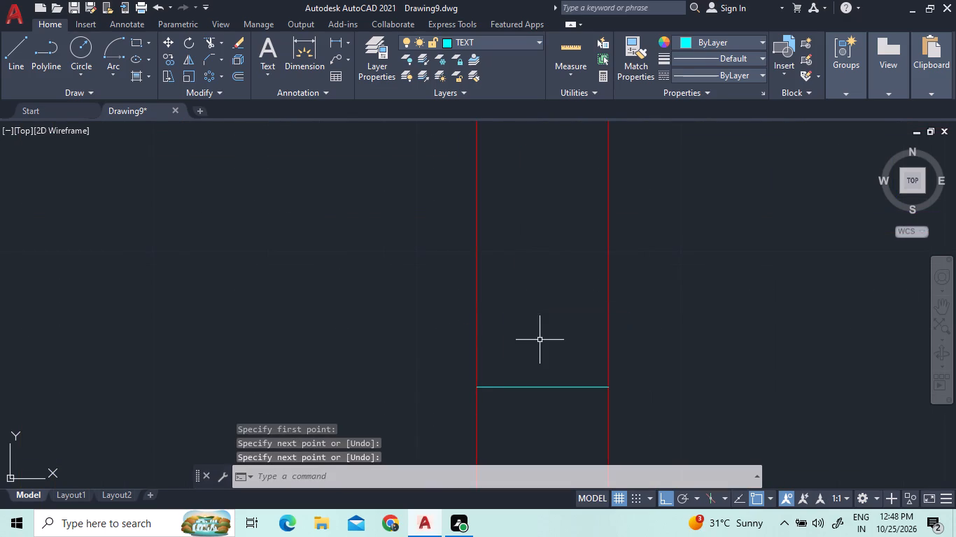
scroll(544, 334, "down", 2)
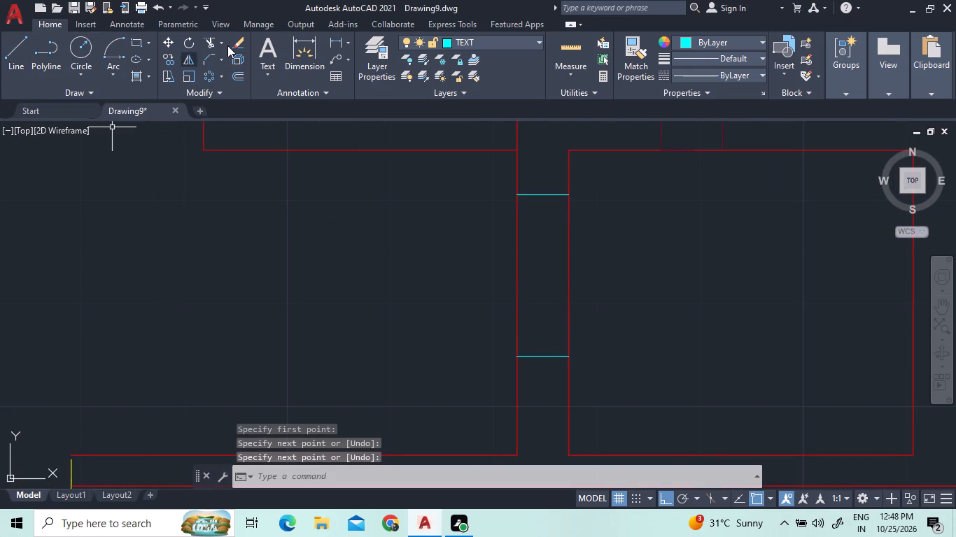
Trim both left partition wall lines between the two short horizontal lines to cut the opening.
left_click(215, 43)
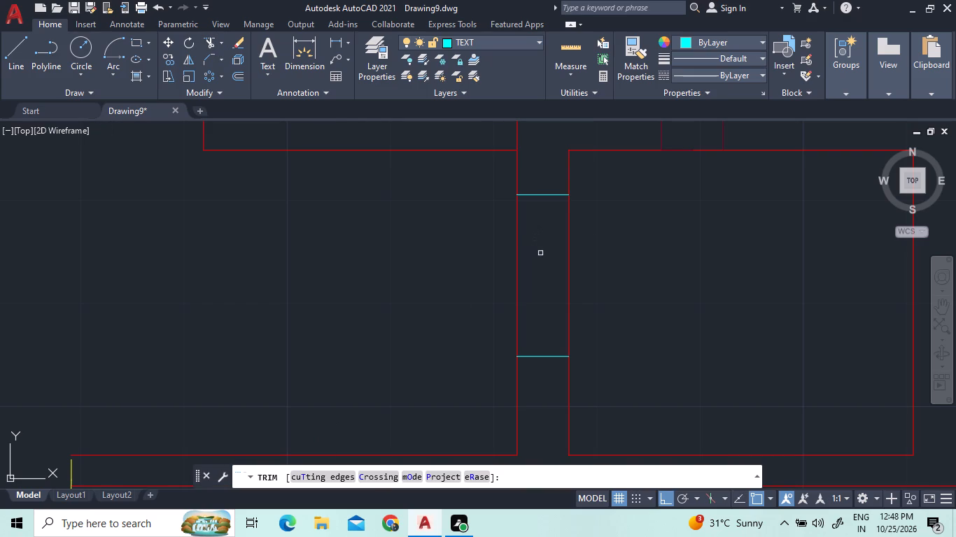
left_click(568, 275)
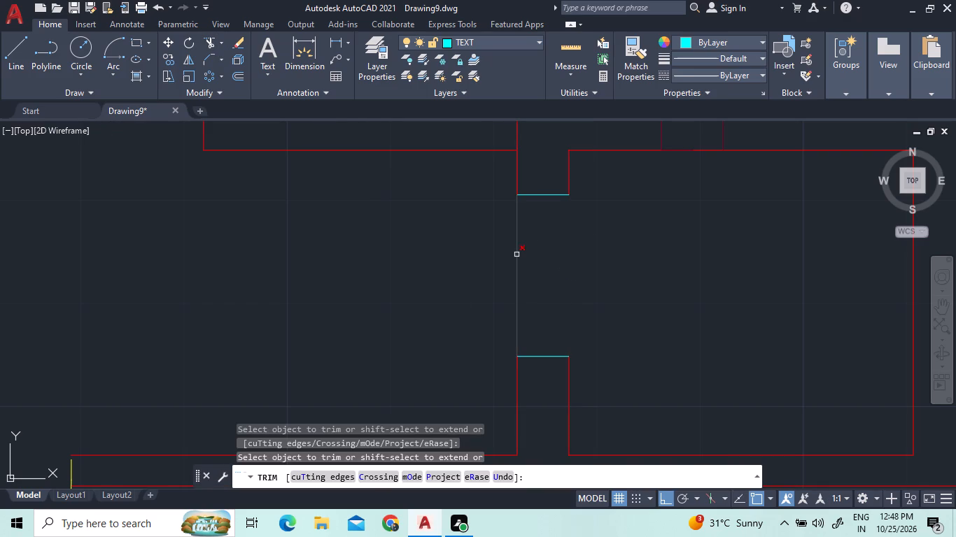
left_click(516, 255)
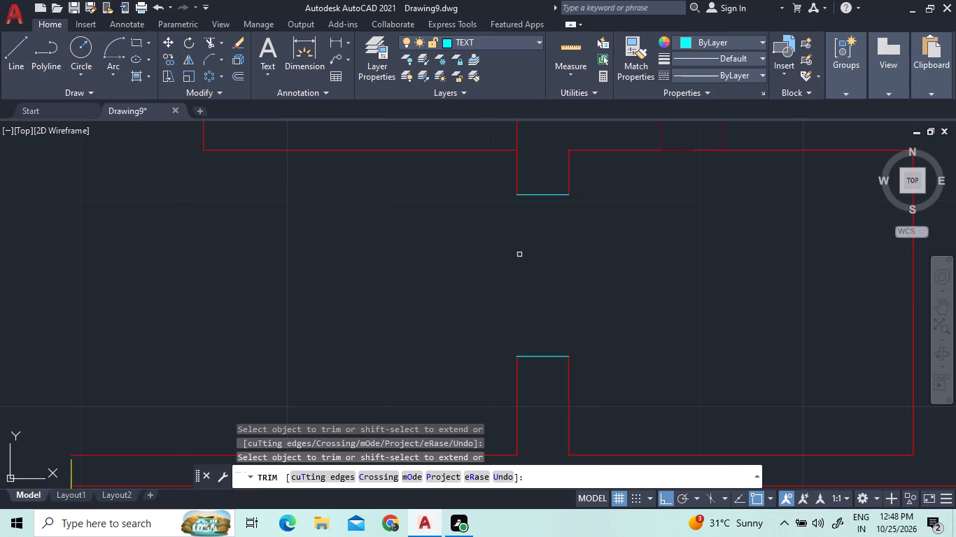
Draw a rectangle just inside the walls of the small room between the staircase and the lower kitchen as the lift car.
scroll(540, 298, "down", 2)
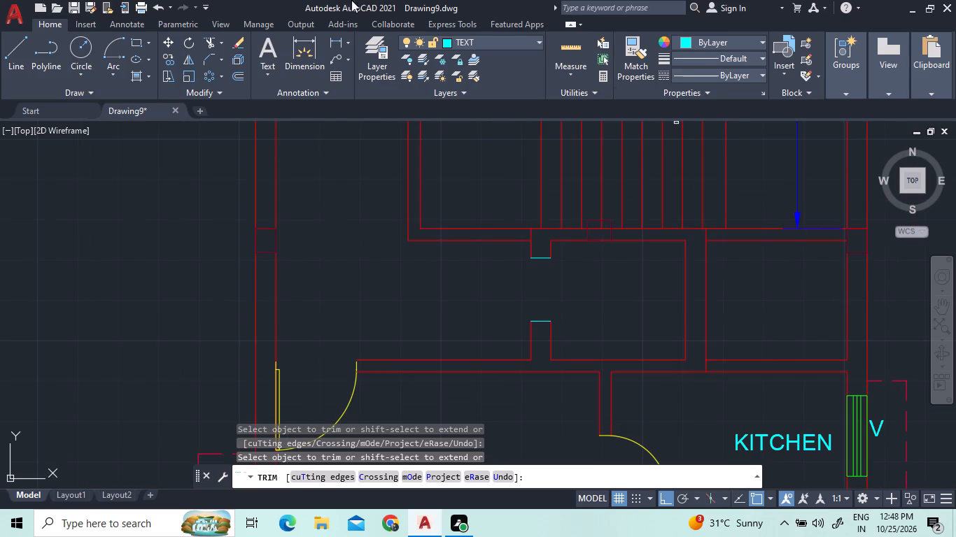
left_click(141, 44)
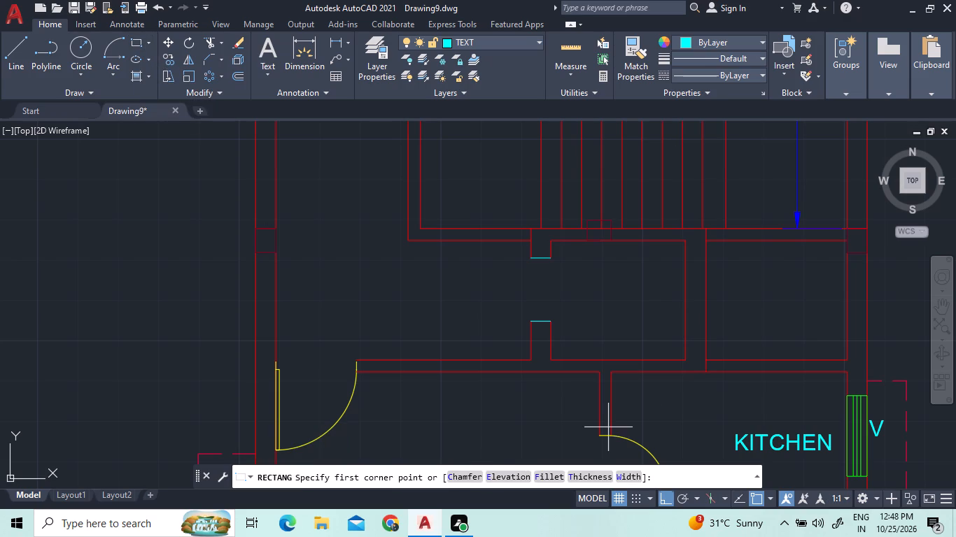
scroll(570, 252, "up", 2)
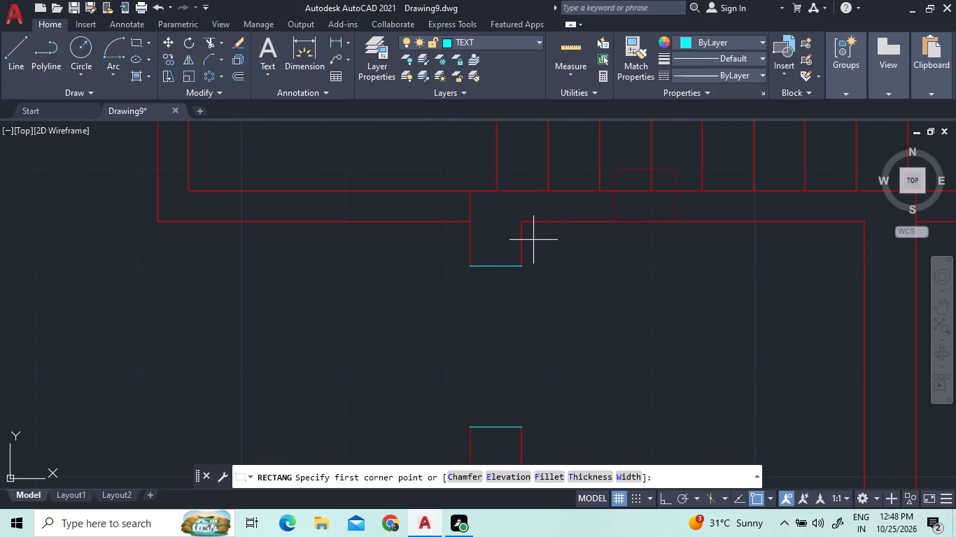
left_click(533, 240)
scroll(801, 381, "down", 2)
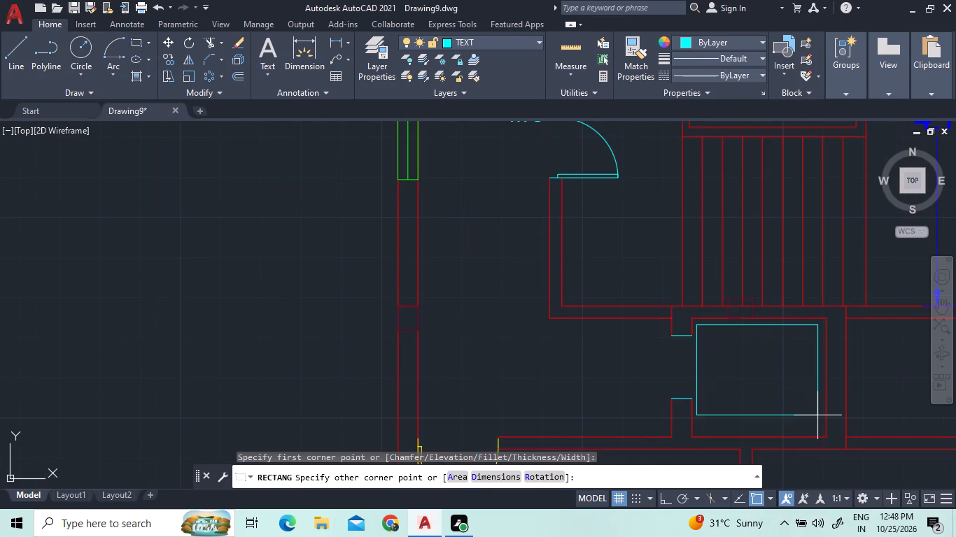
scroll(820, 425, "up", 1)
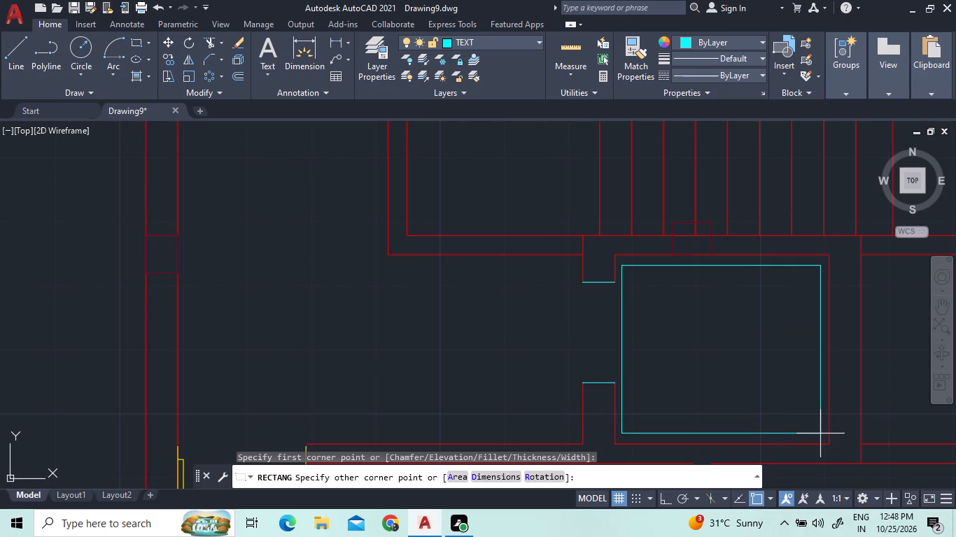
left_click(820, 434)
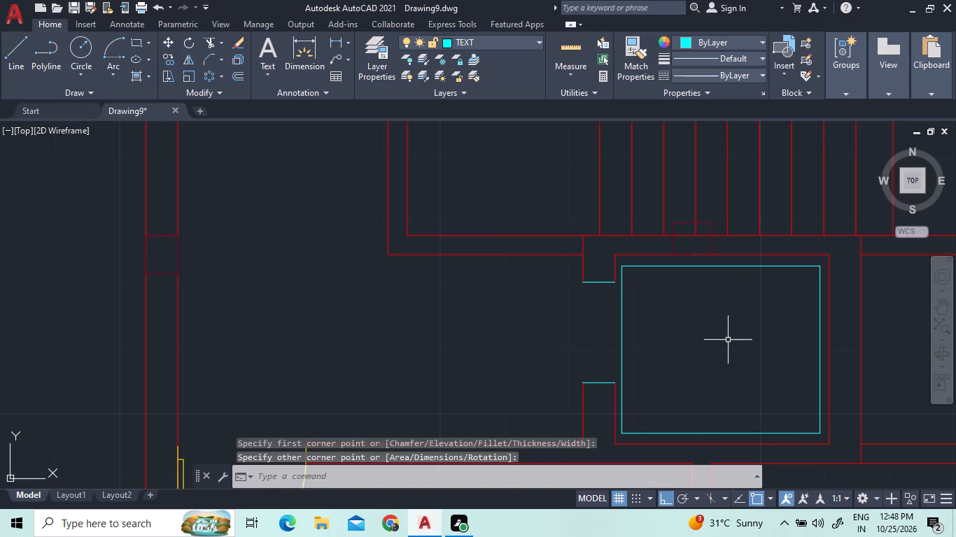
Add the text label LIFT inside the new rectangle.
scroll(649, 358, "down", 3)
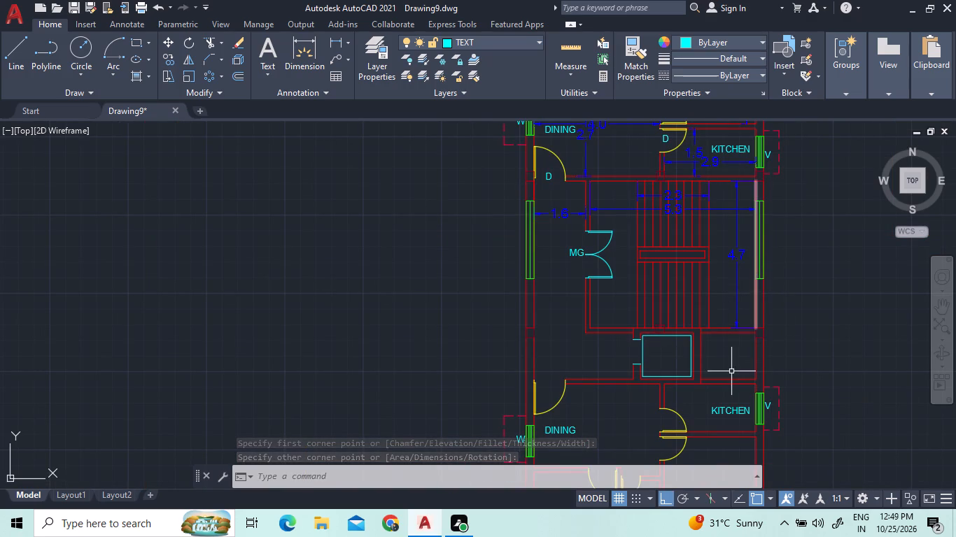
left_click(271, 41)
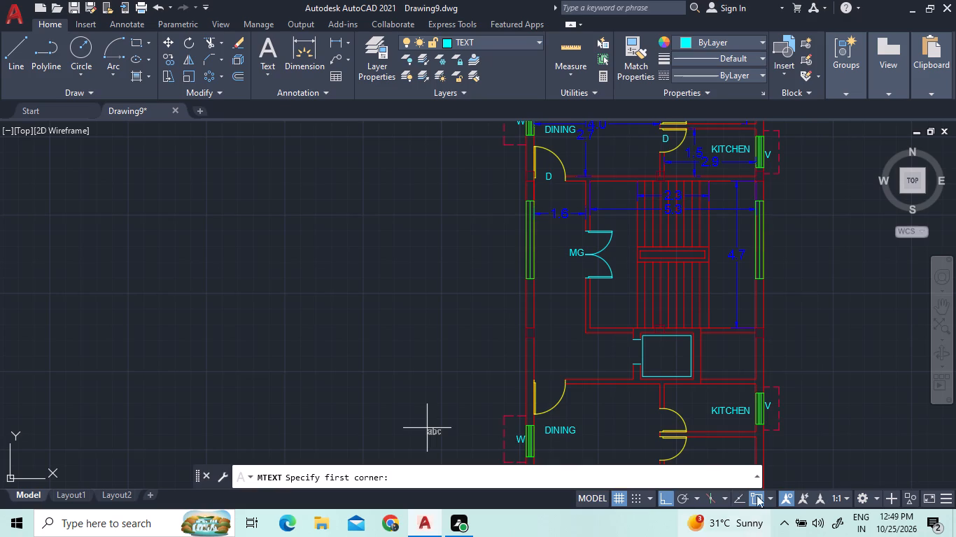
left_click(648, 345)
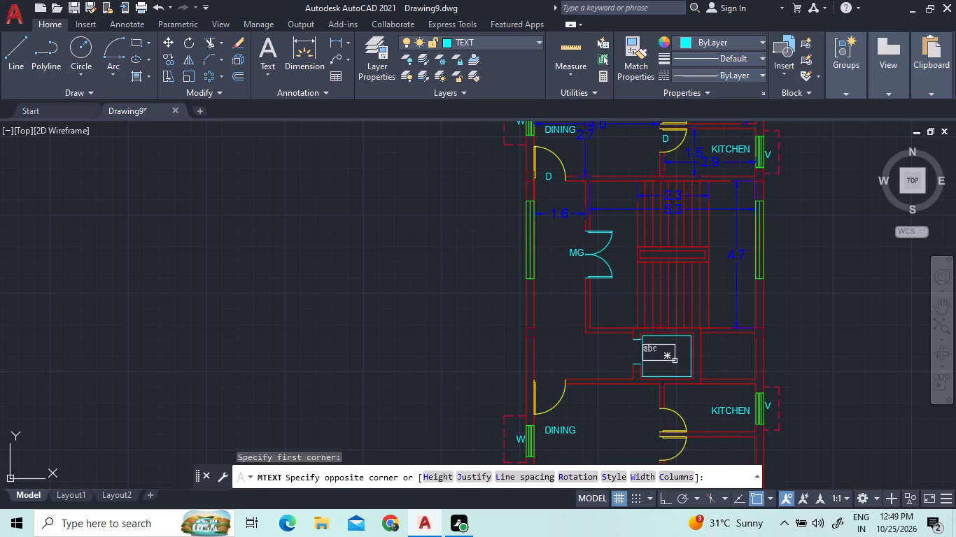
left_click(673, 361)
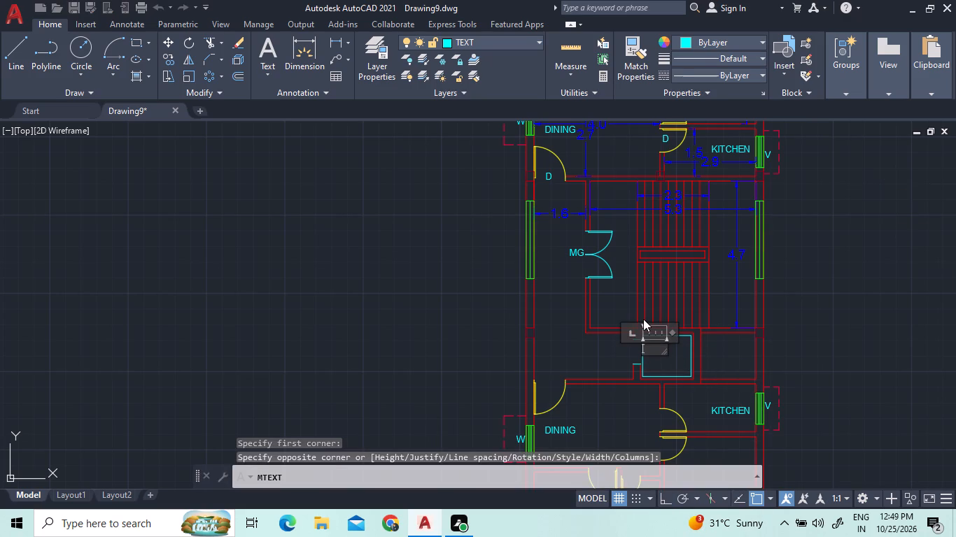
type("LI")
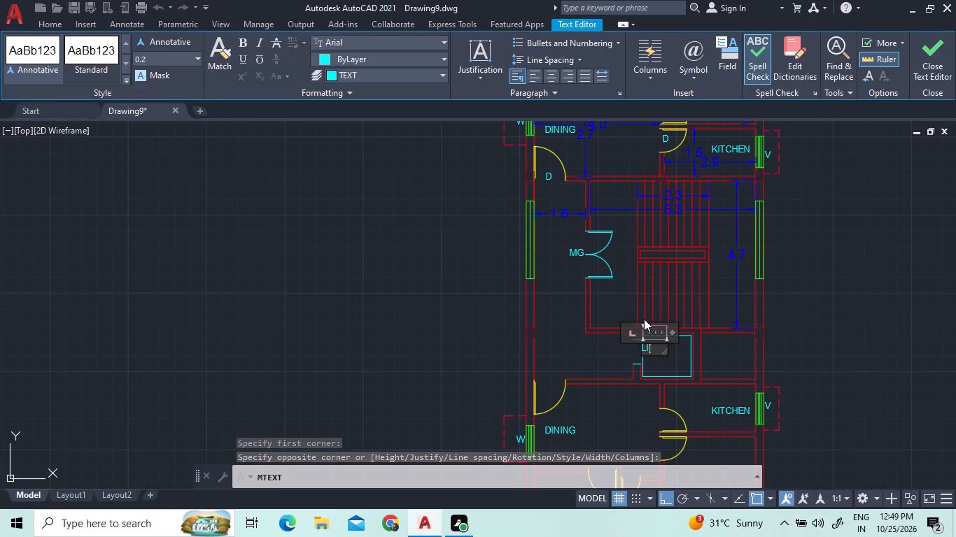
type("FT")
key("Return")
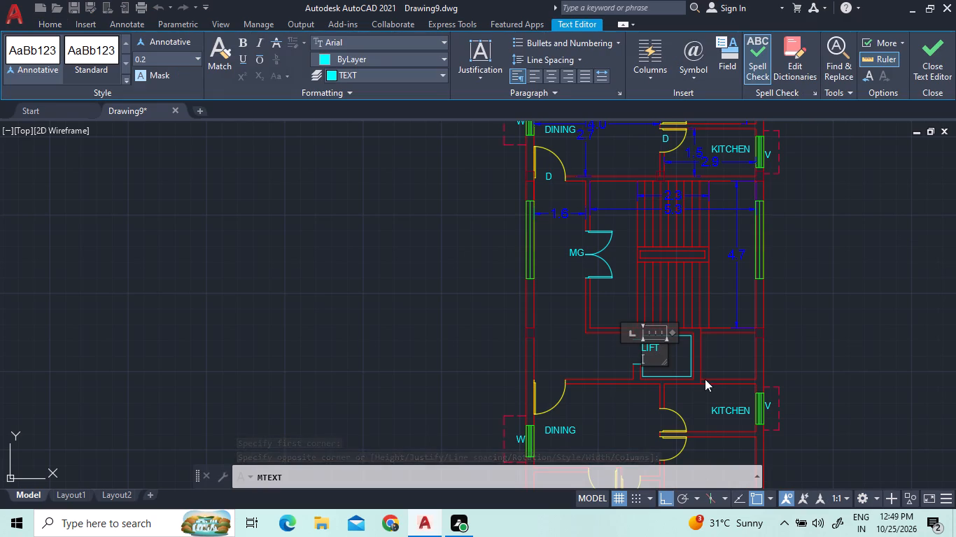
left_click(675, 353)
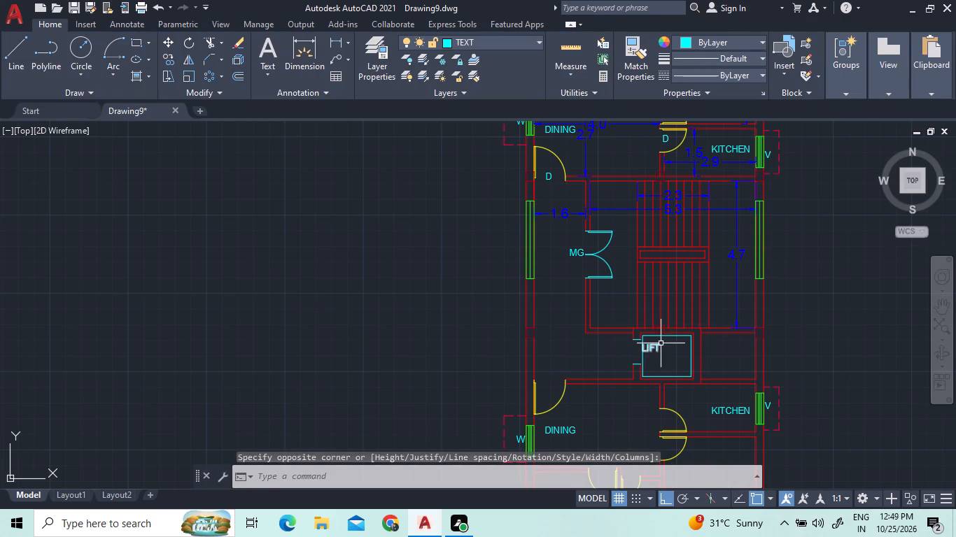
Move the LIFT label slightly right, towards the middle of the lift rectangle.
left_click(657, 341)
left_click(652, 348)
right_click(656, 348)
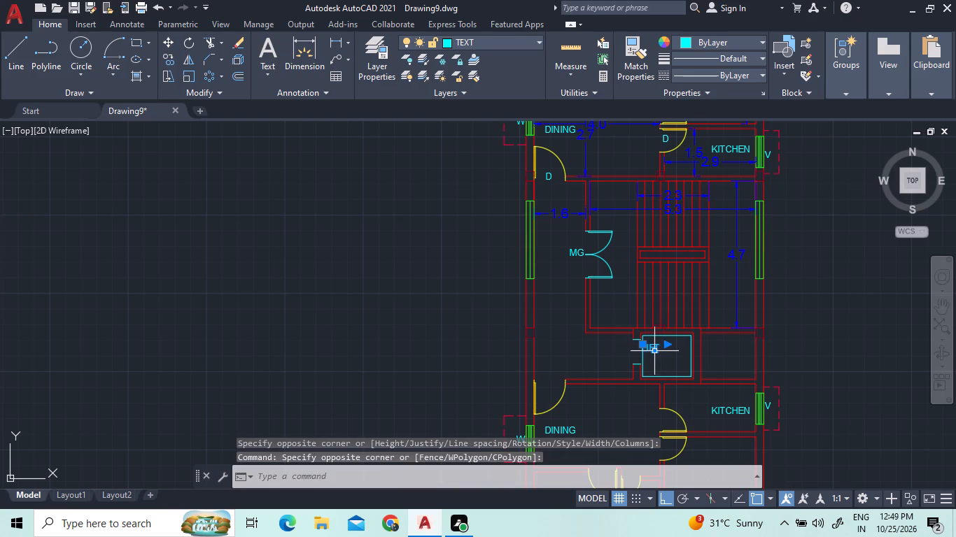
left_click(696, 264)
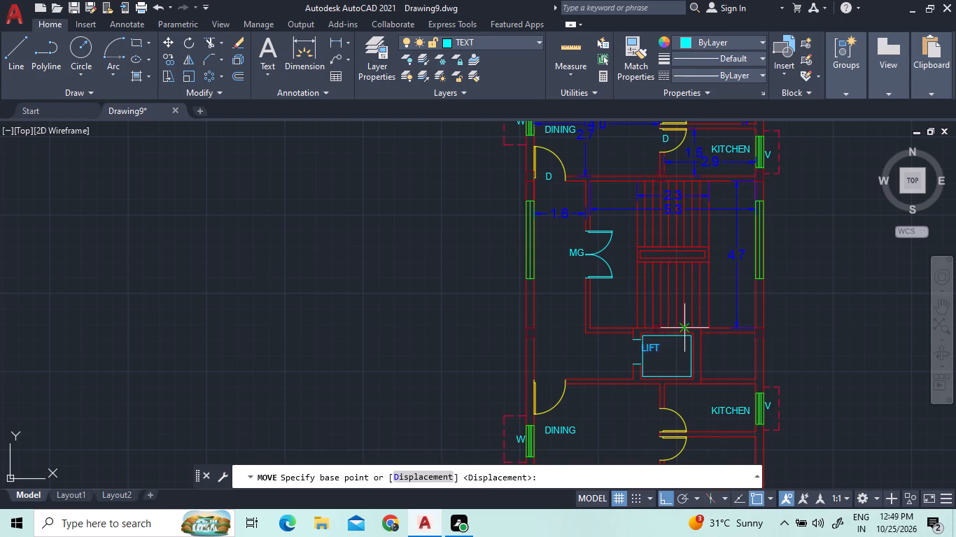
left_click(651, 343)
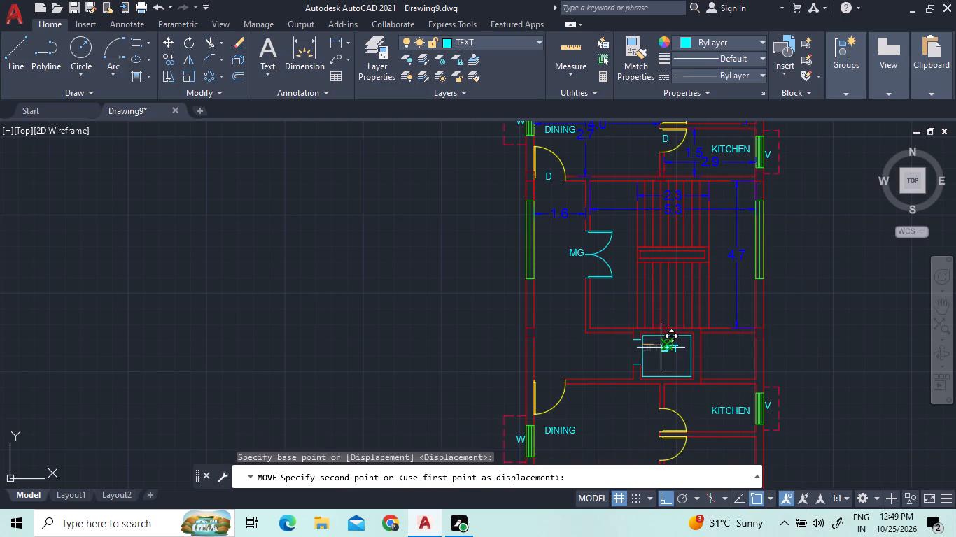
left_click(661, 346)
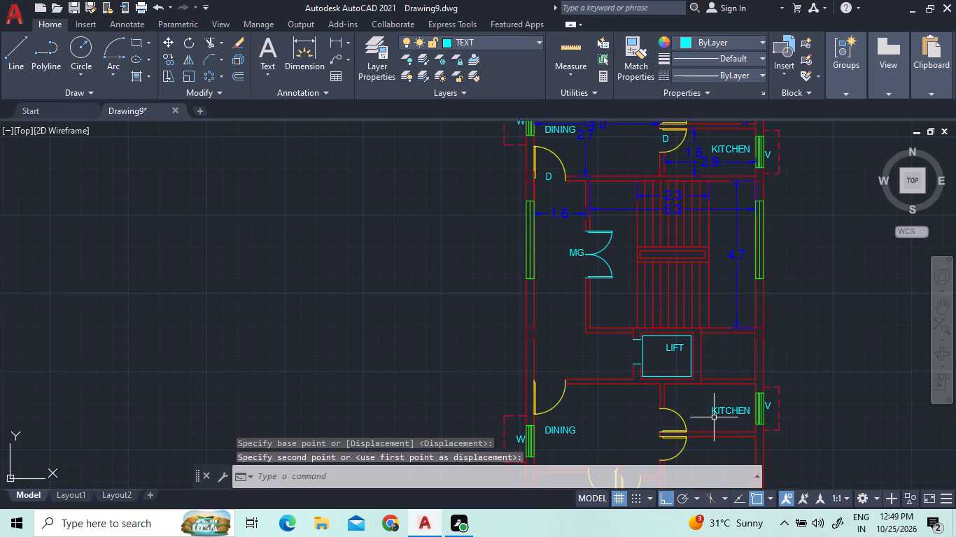
Copy the D label from the upper unit's dining entrance door straight down to the lower unit's entrance door.
scroll(556, 334, "up", 1)
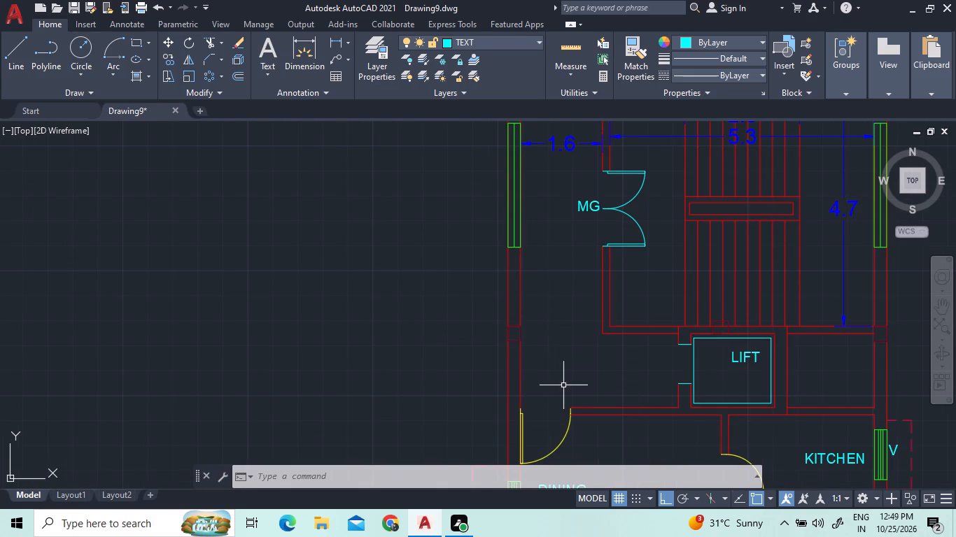
scroll(598, 365, "down", 1)
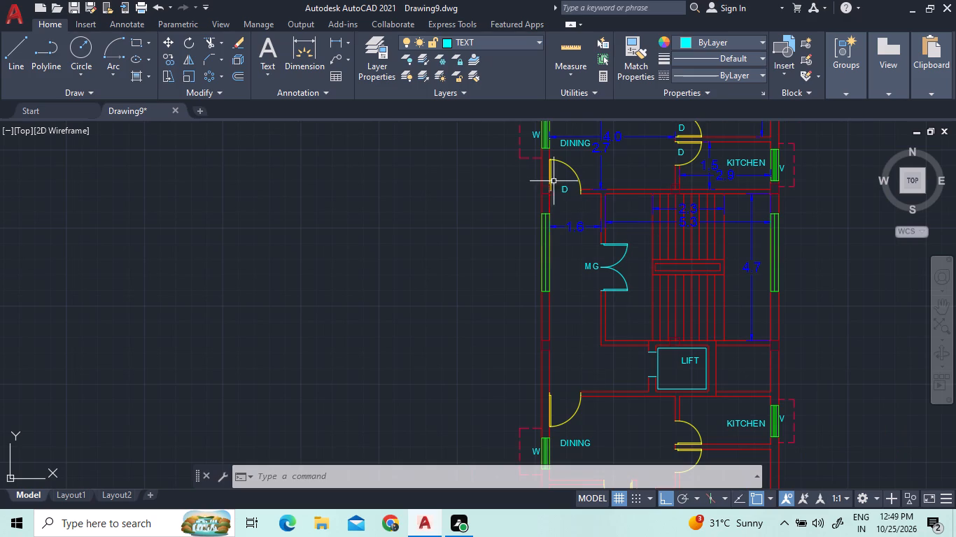
left_click(567, 189)
right_click(565, 196)
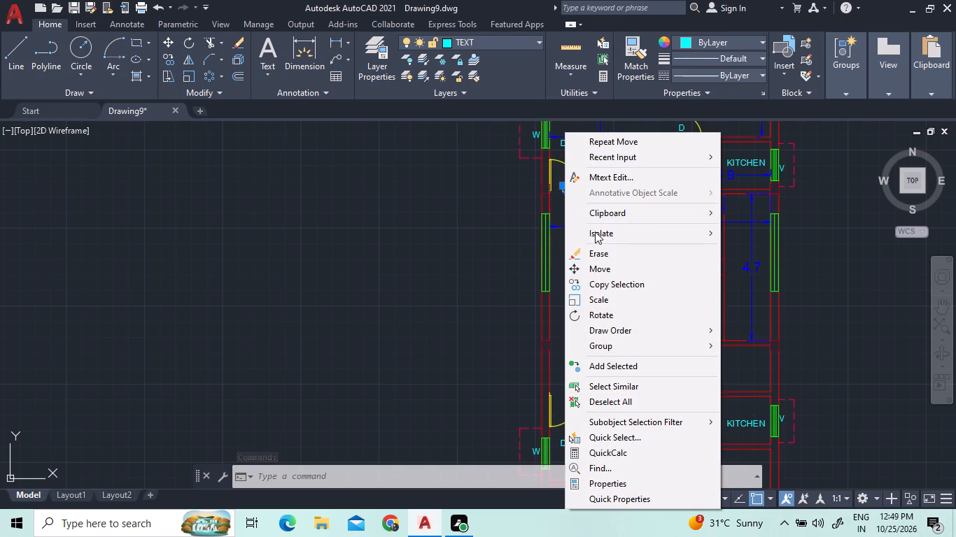
left_click(617, 280)
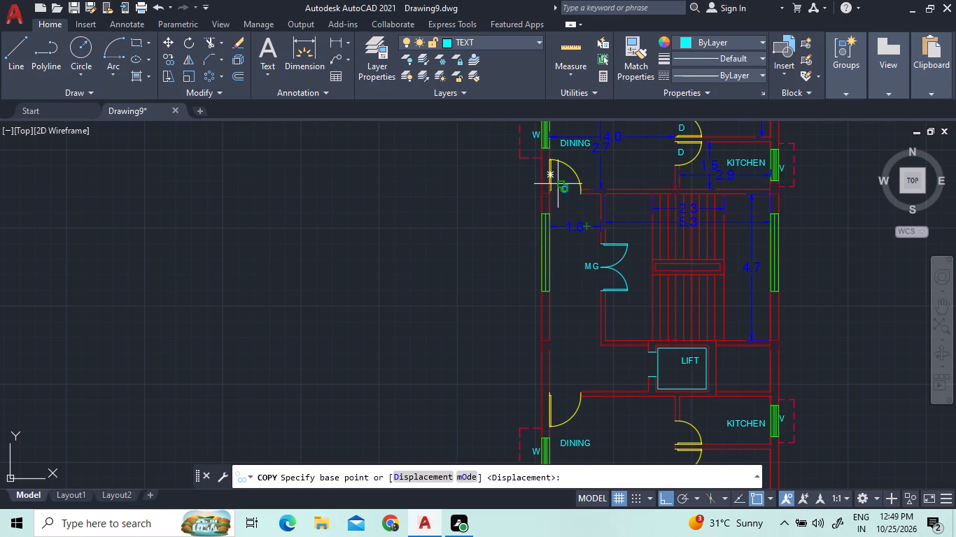
left_click(565, 193)
scroll(565, 394, "up", 1)
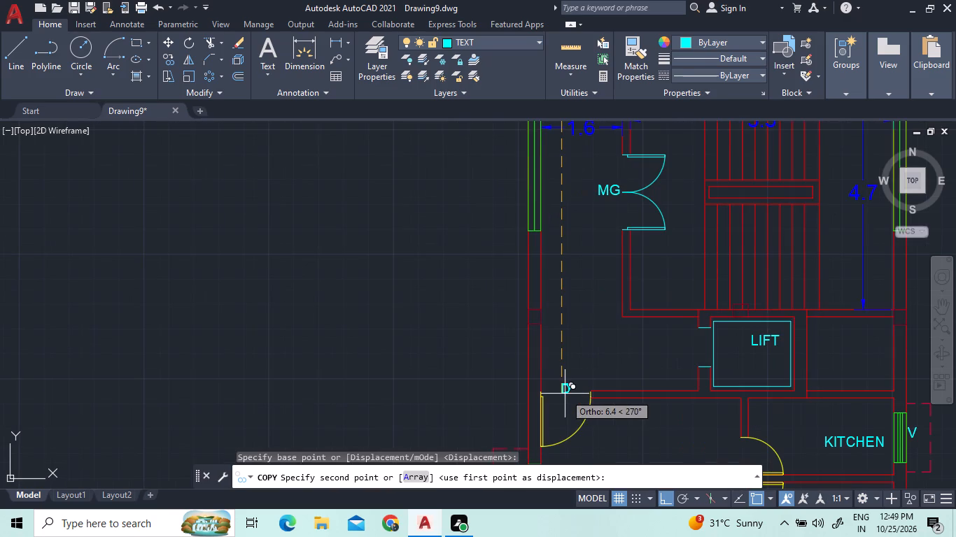
left_click(565, 397)
With Ortho off, place further D label copies at the lower unit's kitchen door and the adjoining right bedroom door.
scroll(688, 303, "down", 2)
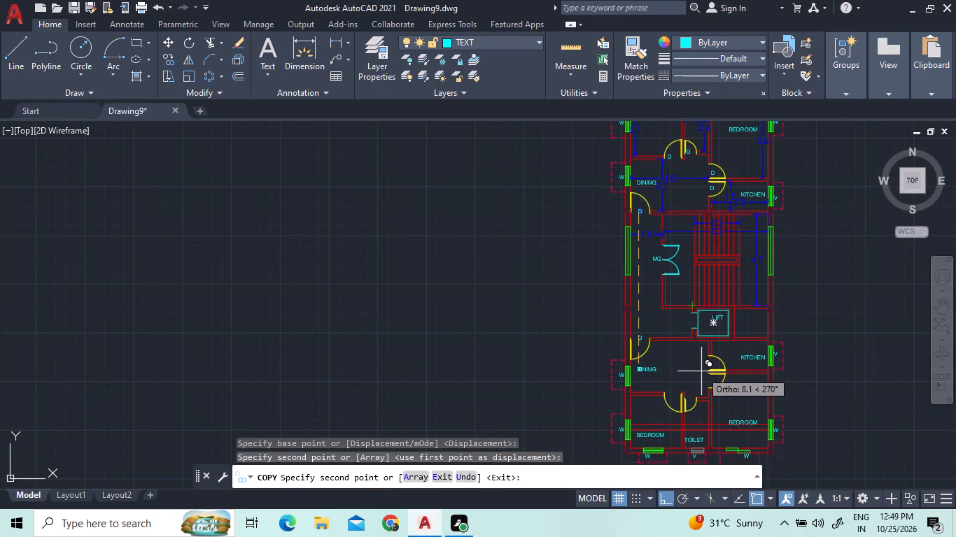
key("F8")
scroll(709, 384, "up", 1)
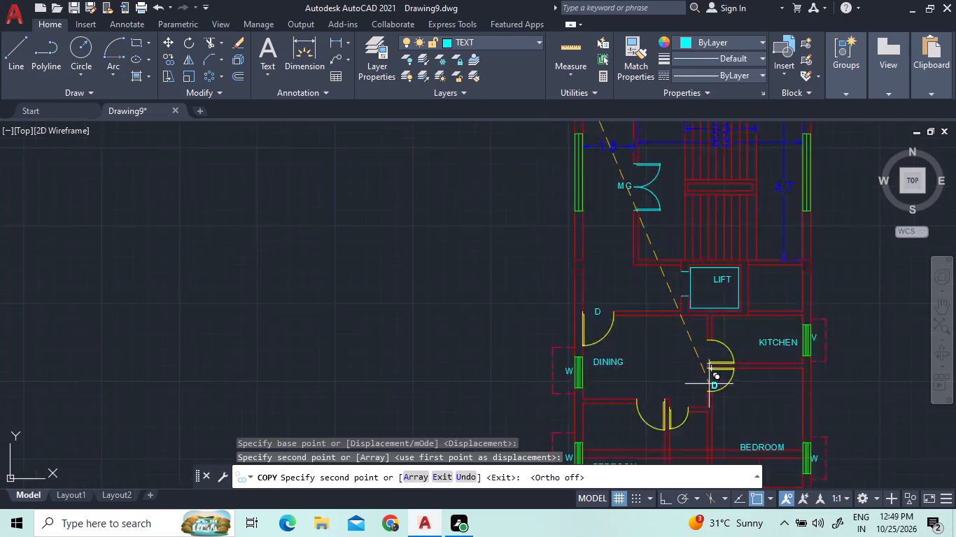
scroll(709, 384, "up", 2)
left_click(705, 331)
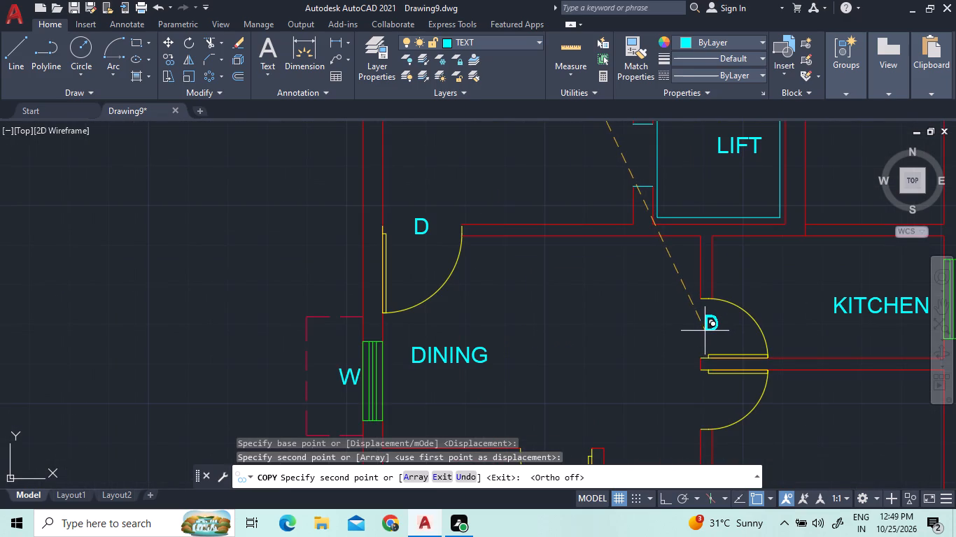
left_click(705, 409)
Place D label copies at the lower unit's left bedroom door and toilet door, ending the copying.
scroll(678, 401, "down", 3)
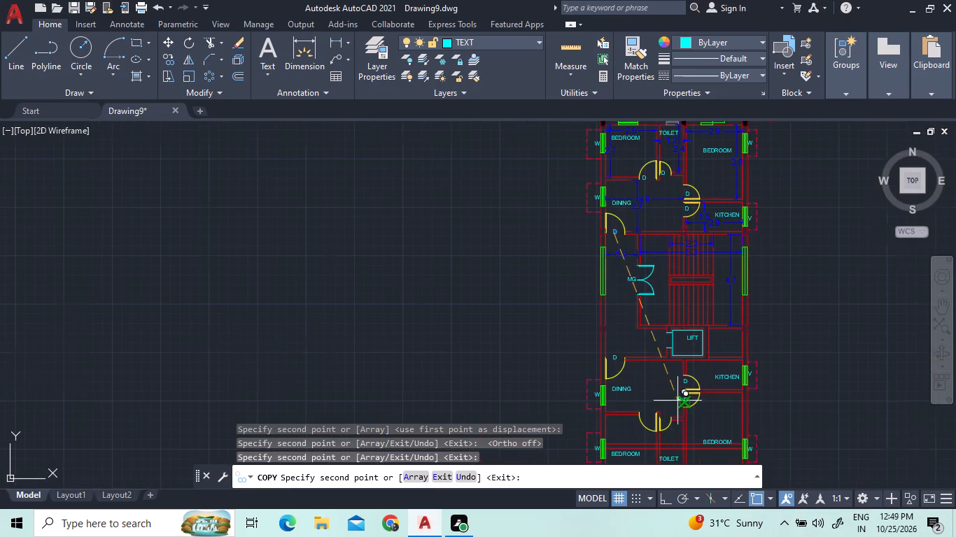
scroll(659, 417, "up", 3)
left_click(603, 406)
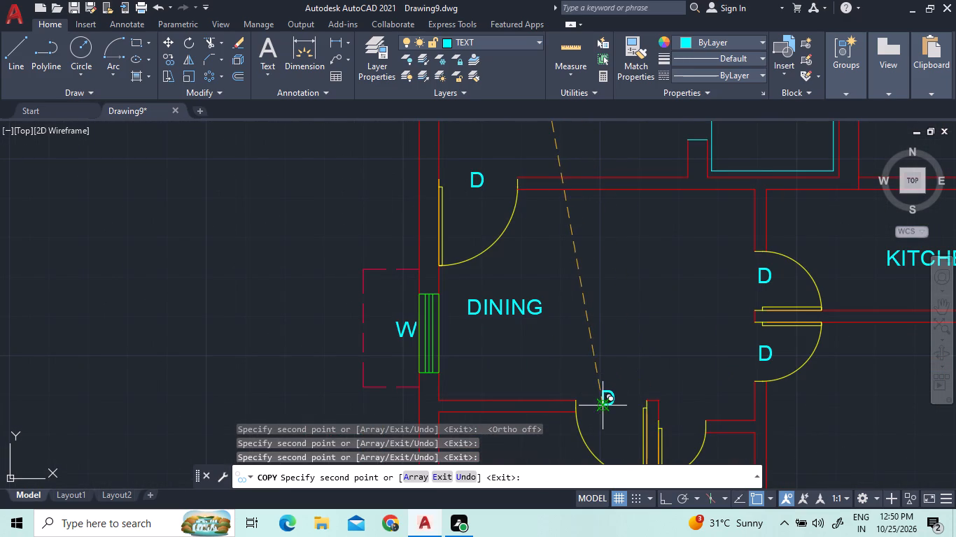
left_click(675, 435)
scroll(690, 329, "down", 3)
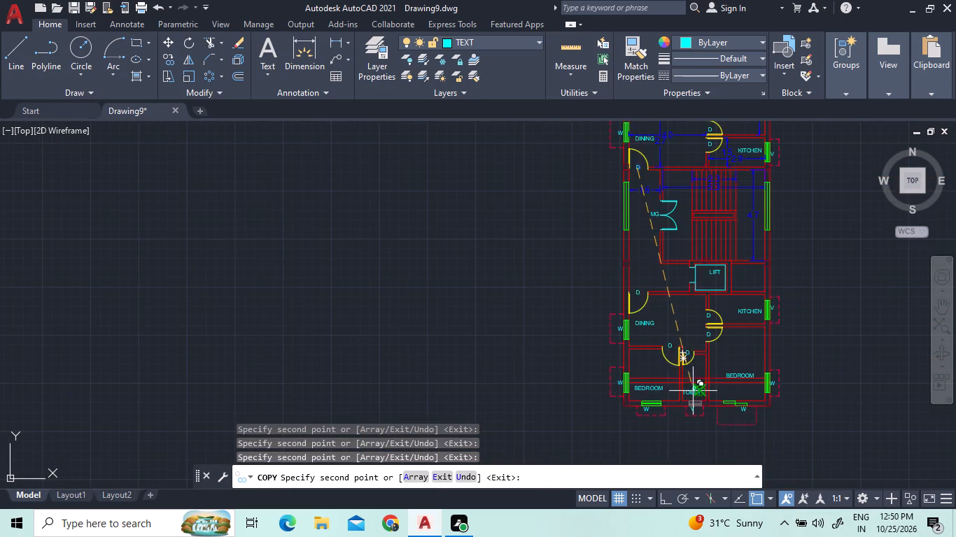
scroll(693, 391, "up", 2)
key("Escape")
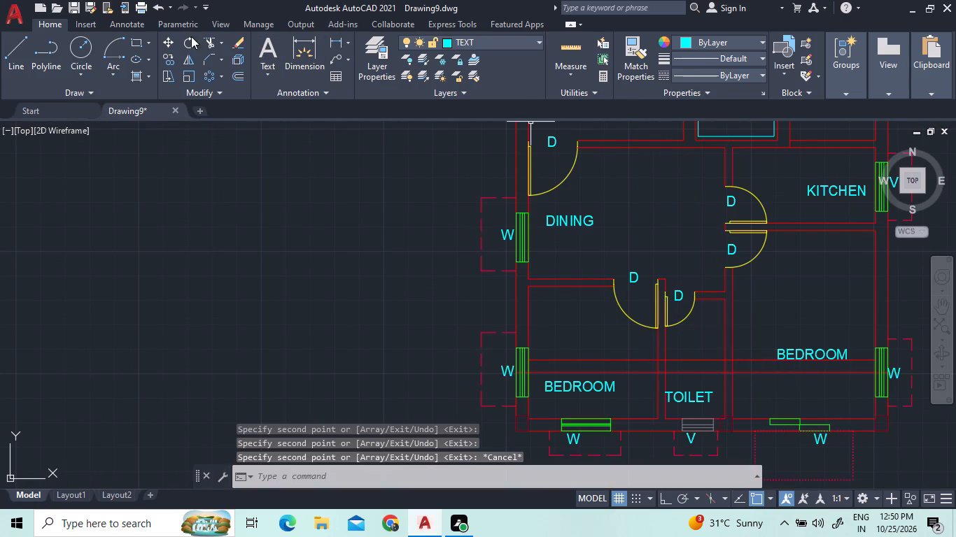
Trim the two stray horizontal wall lines crossing the lower unit's left bedroom.
left_click(209, 41)
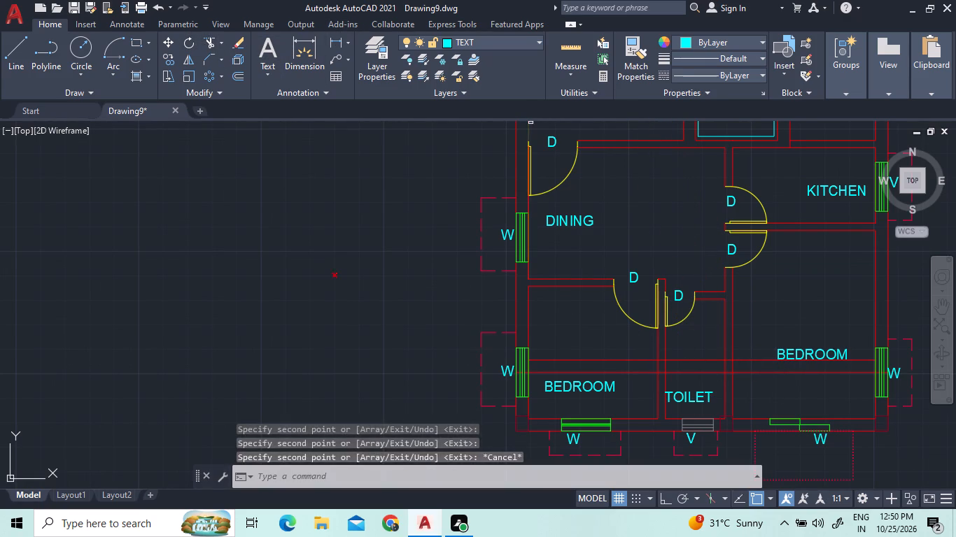
left_click(650, 379)
left_click(626, 349)
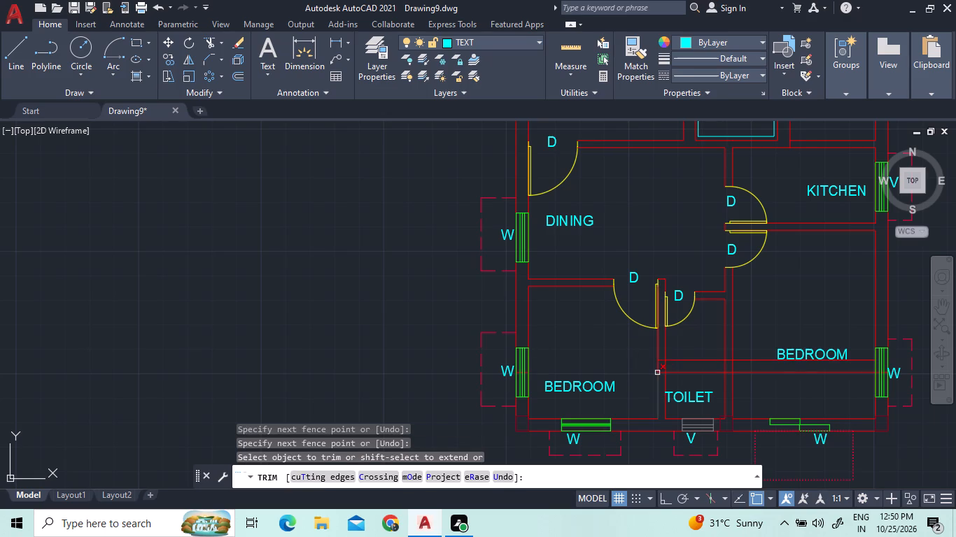
right_click(652, 373)
right_click(647, 369)
right_click(647, 369)
scroll(649, 381, "down", 2)
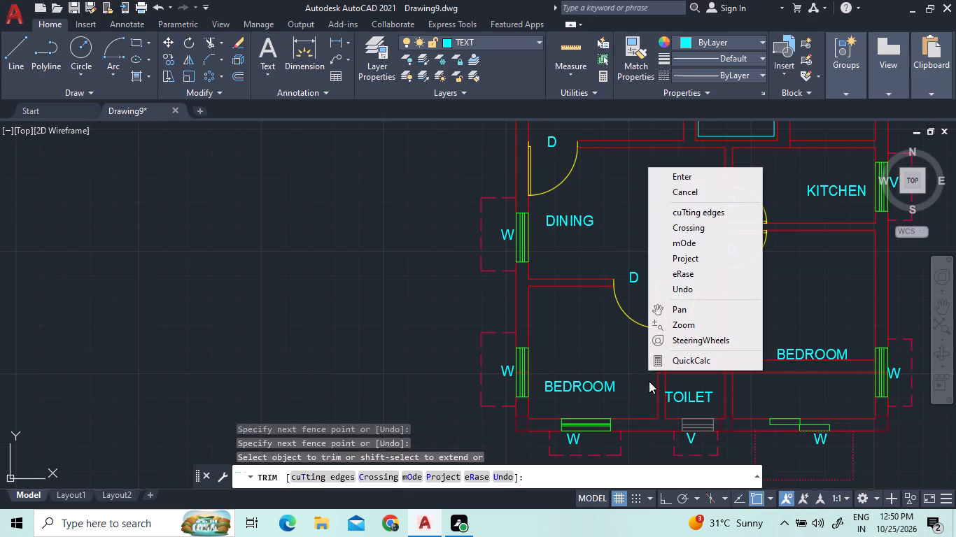
left_click(638, 389)
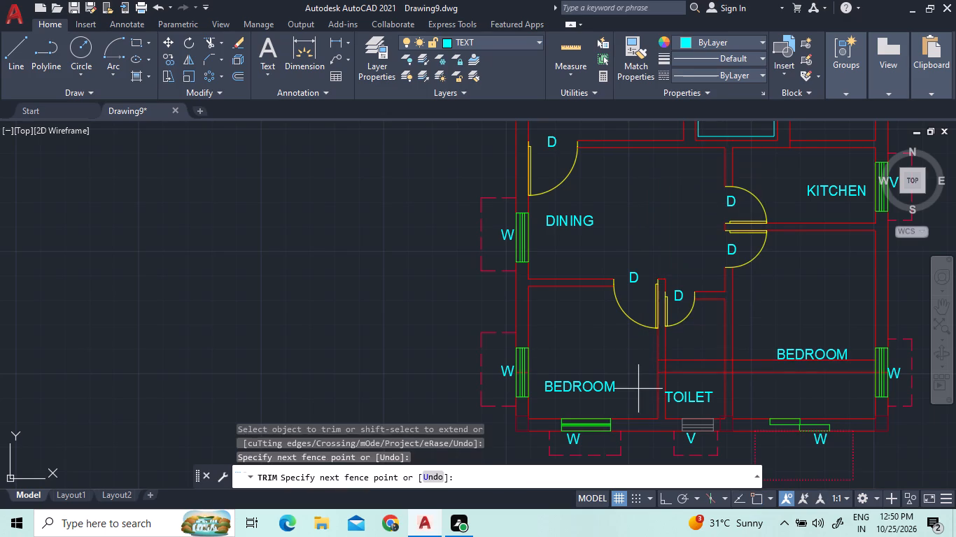
left_click(649, 373)
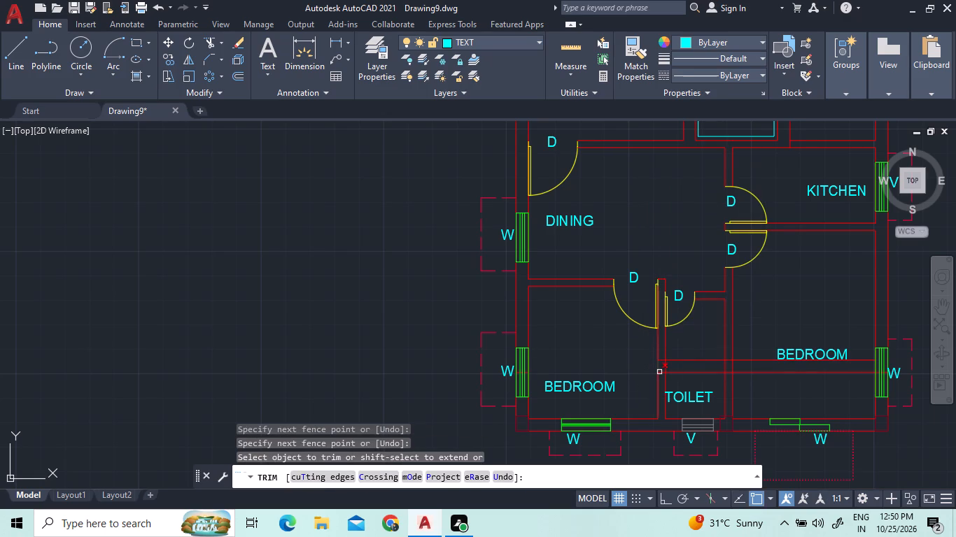
Trim the same two stray lines across the lower unit's toilet and the walls on both sides of it.
left_click(661, 373)
left_click(661, 359)
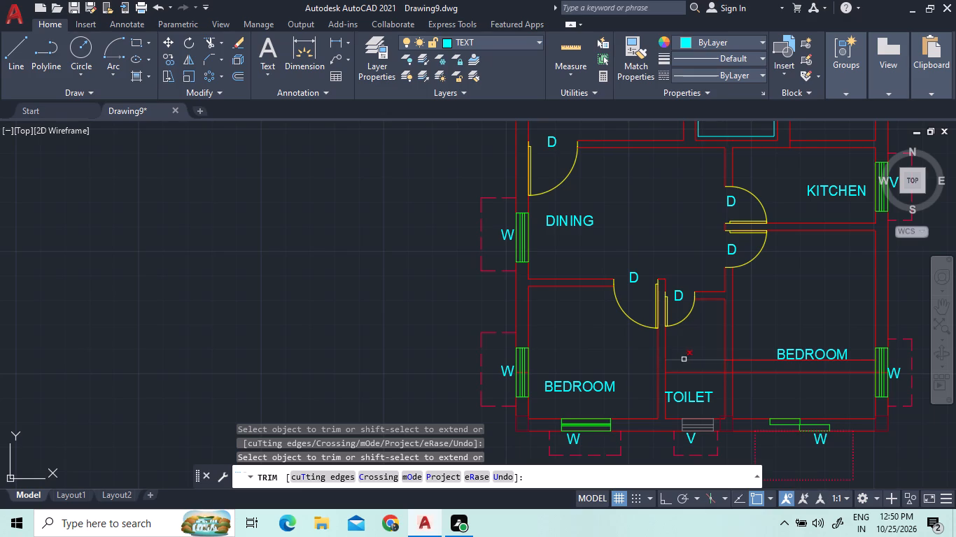
left_click(692, 359)
left_click(693, 371)
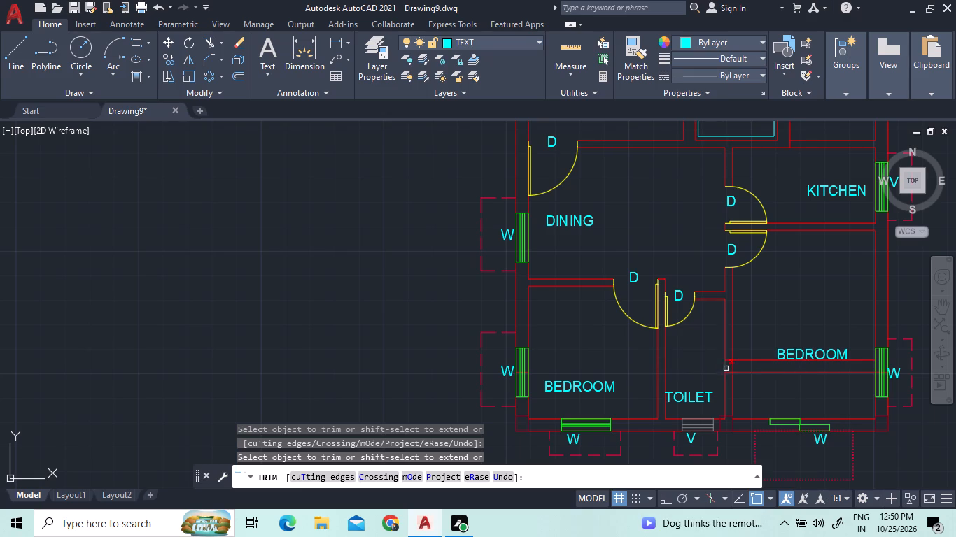
left_click(729, 371)
left_click(729, 361)
Trim the stray horizontal lines across the lower unit's right bedroom, including the remnant beneath the BEDROOM label.
left_click(768, 360)
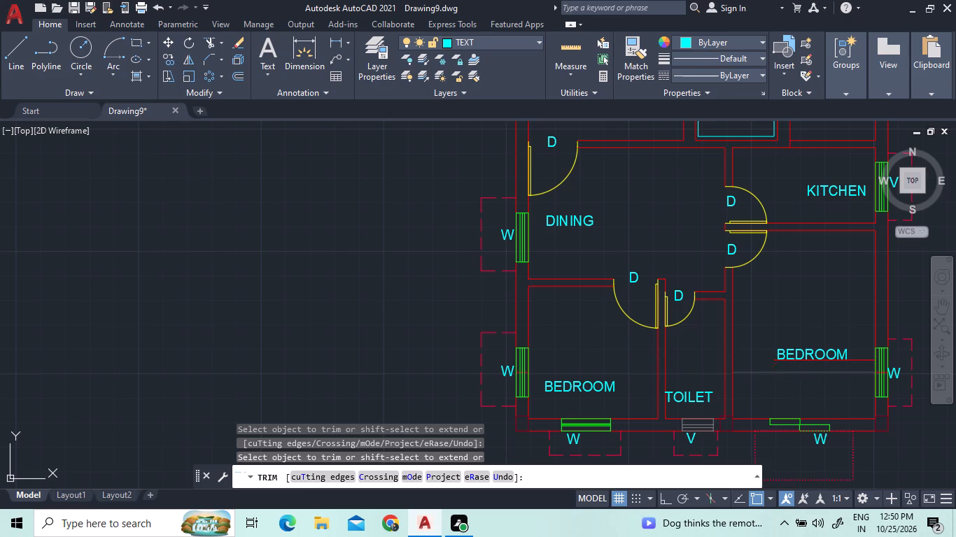
left_click(769, 371)
left_click(799, 359)
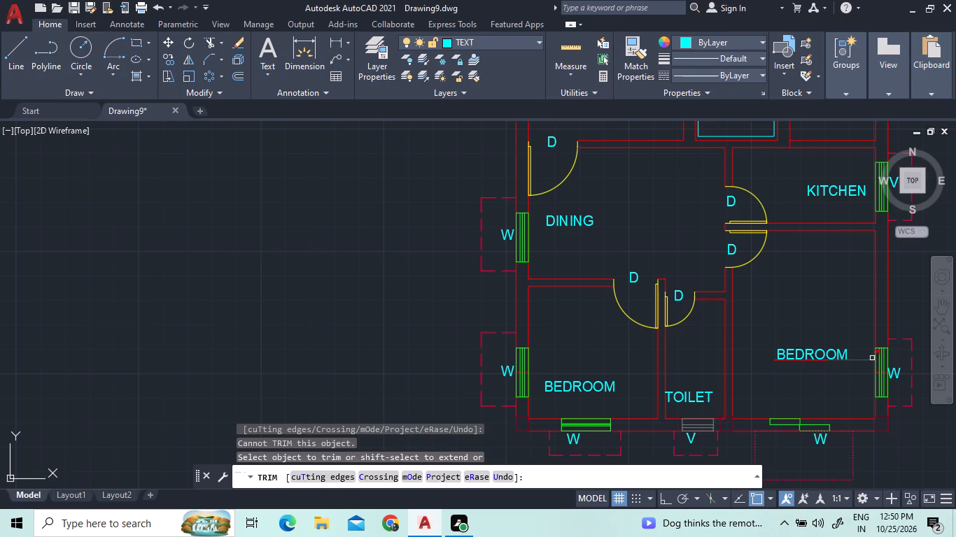
left_click(872, 357)
left_click(853, 364)
scroll(849, 364, "up", 2)
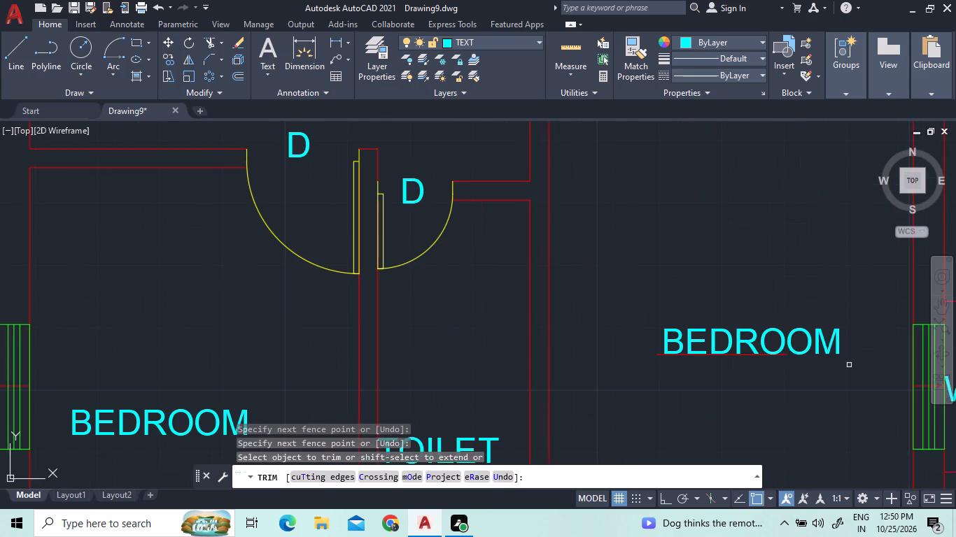
left_click(762, 352)
left_click(763, 352)
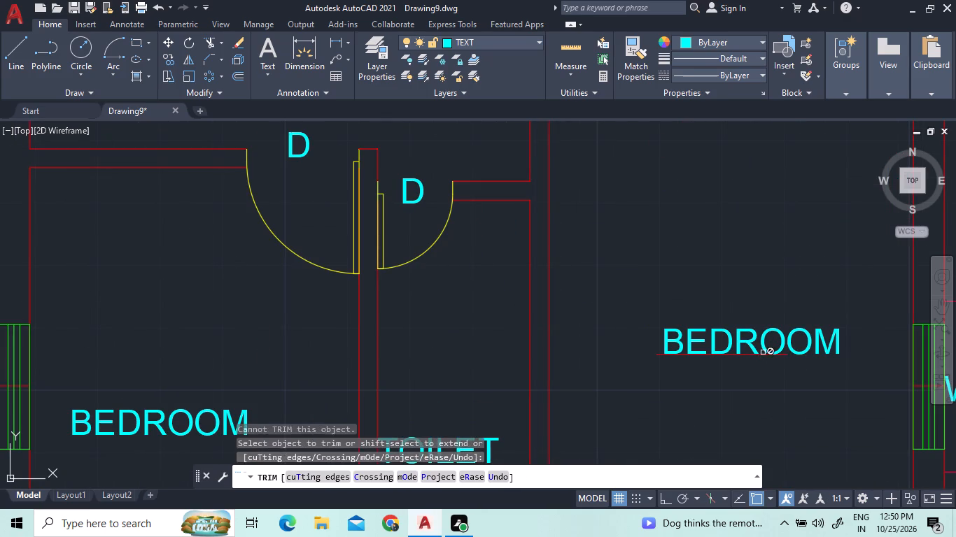
scroll(766, 377, "up", 5)
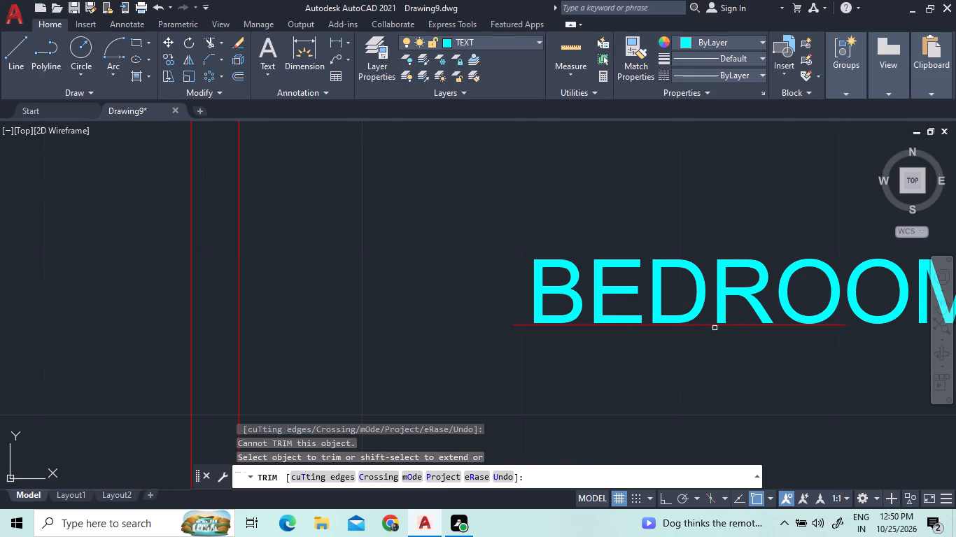
left_click(710, 327)
scroll(739, 415, "down", 4)
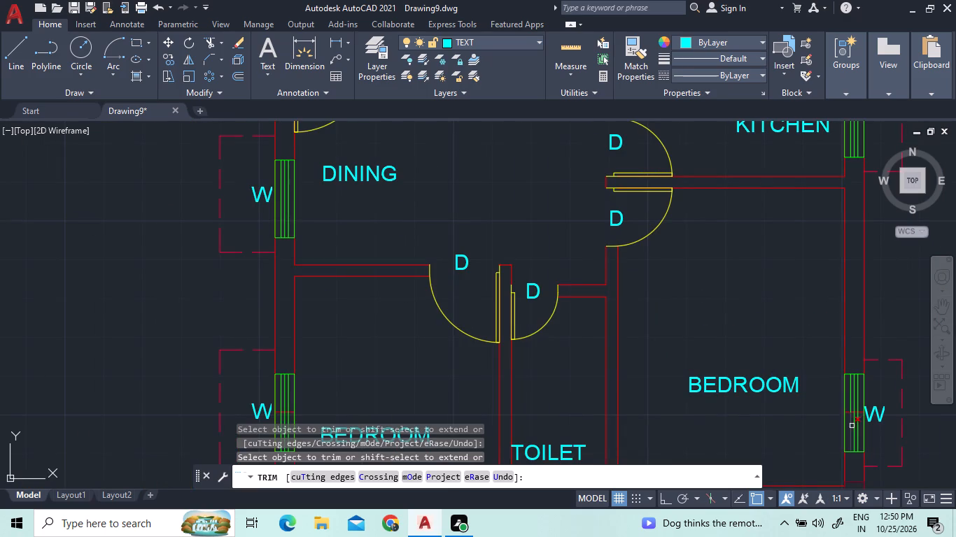
Trim every segment of the stray wall line inside the right-hand window of the lower unit's right bedroom.
scroll(884, 421, "up", 3)
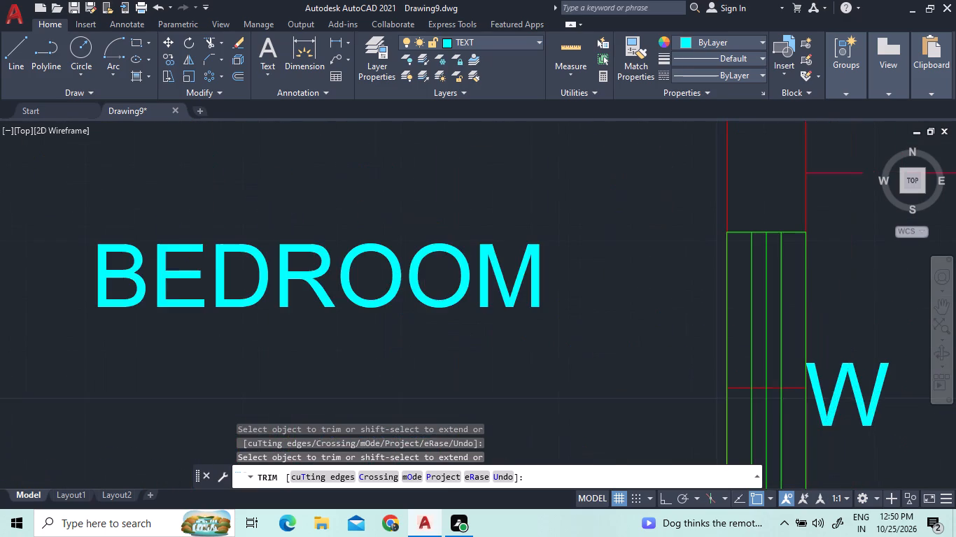
scroll(863, 415, "up", 2)
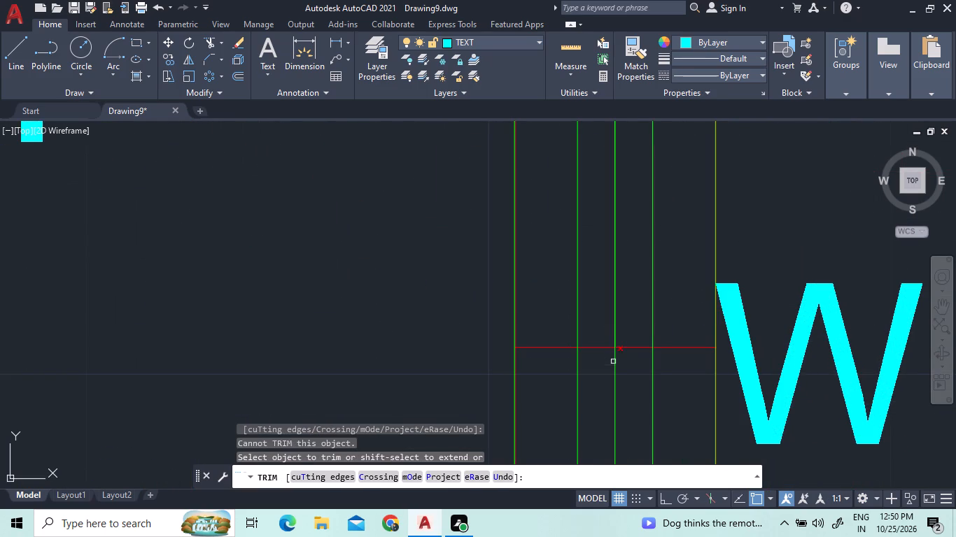
left_click(605, 345)
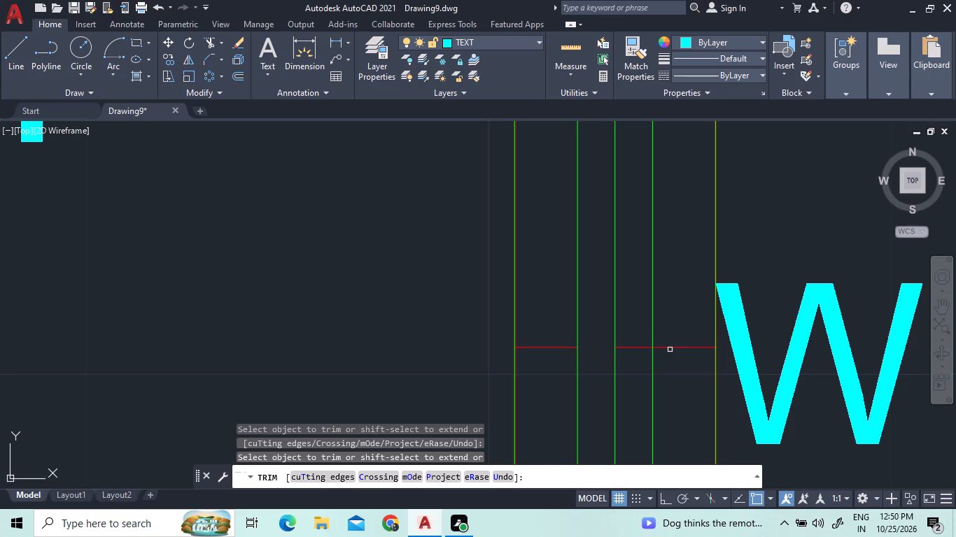
left_click(648, 346)
left_click(682, 346)
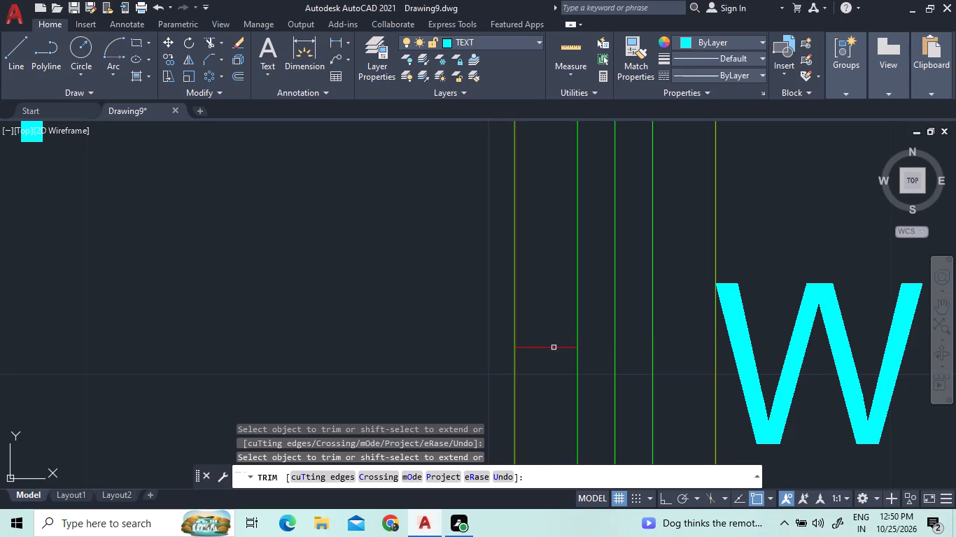
left_click(554, 348)
Add a vertical linear dimension across the lift shaft between the inner faces of its upper and lower walls.
scroll(665, 364, "down", 6)
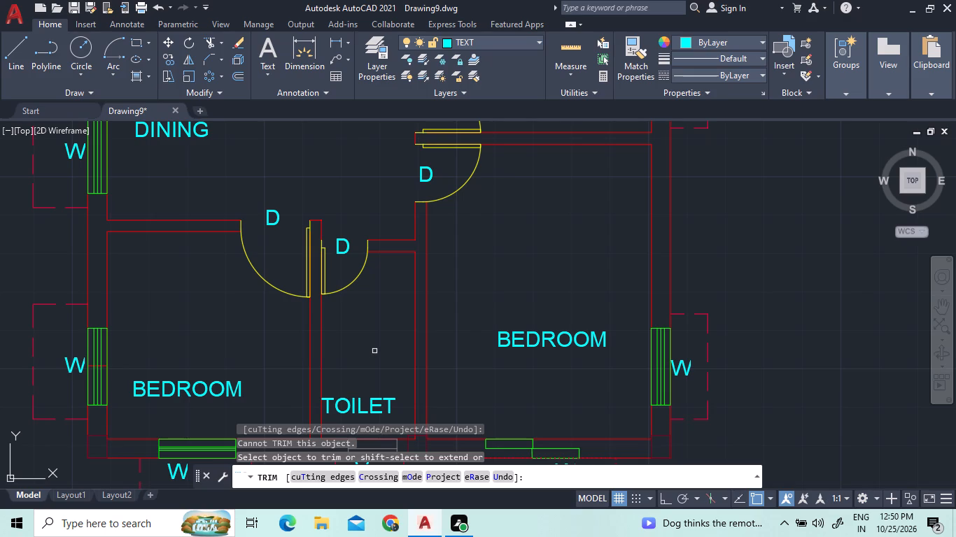
scroll(398, 350, "down", 4)
scroll(392, 380, "up", 2)
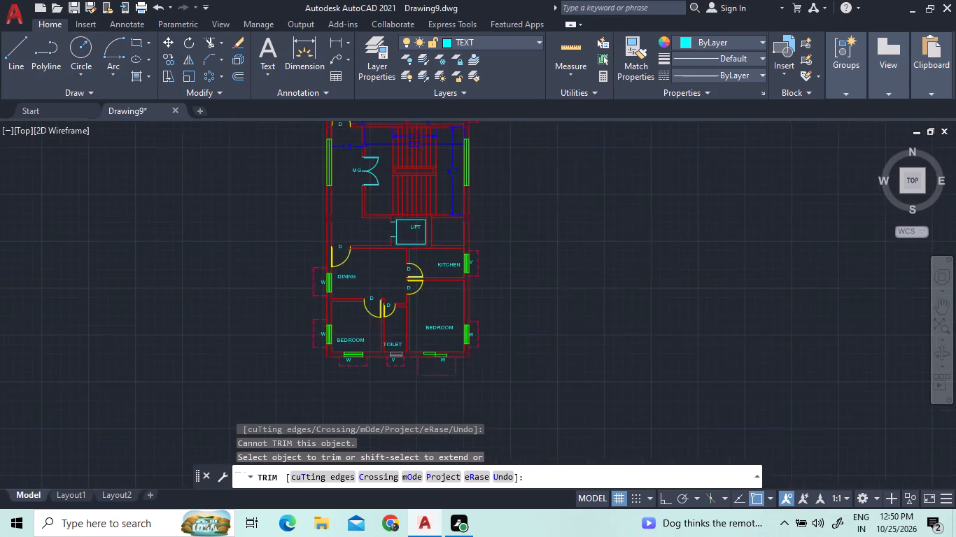
middle_click_drag(365, 291, 384, 436)
middle_click_drag(471, 398, 481, 431)
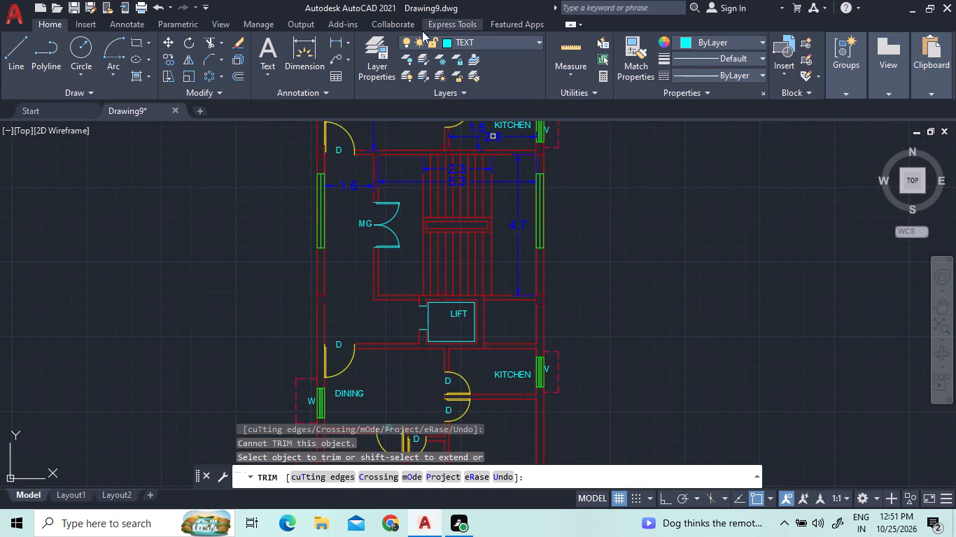
left_click(338, 39)
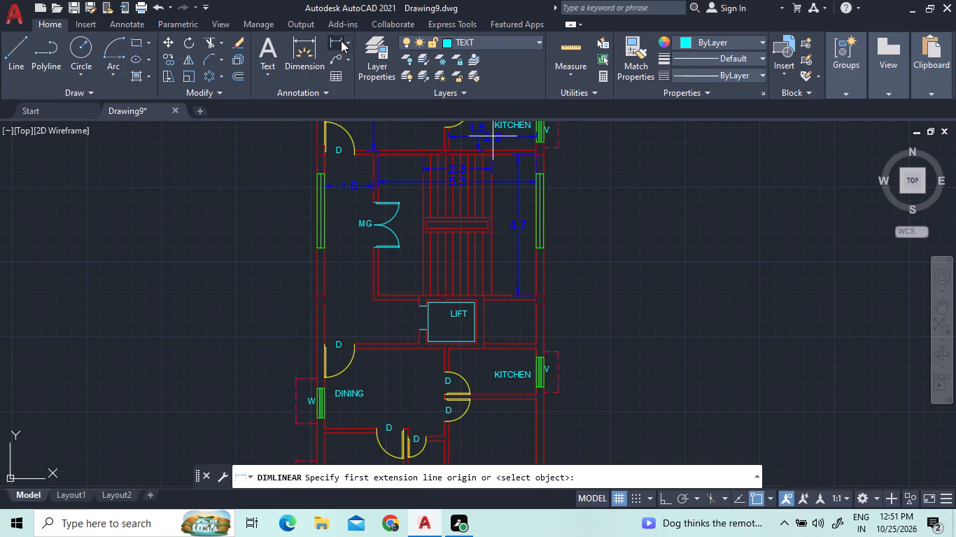
left_click(342, 42)
scroll(449, 330, "up", 2)
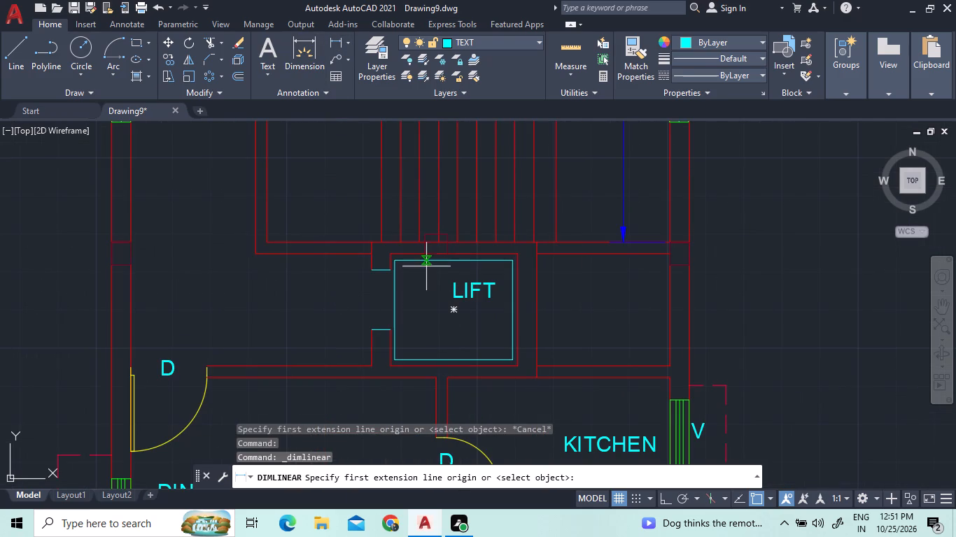
left_click(427, 259)
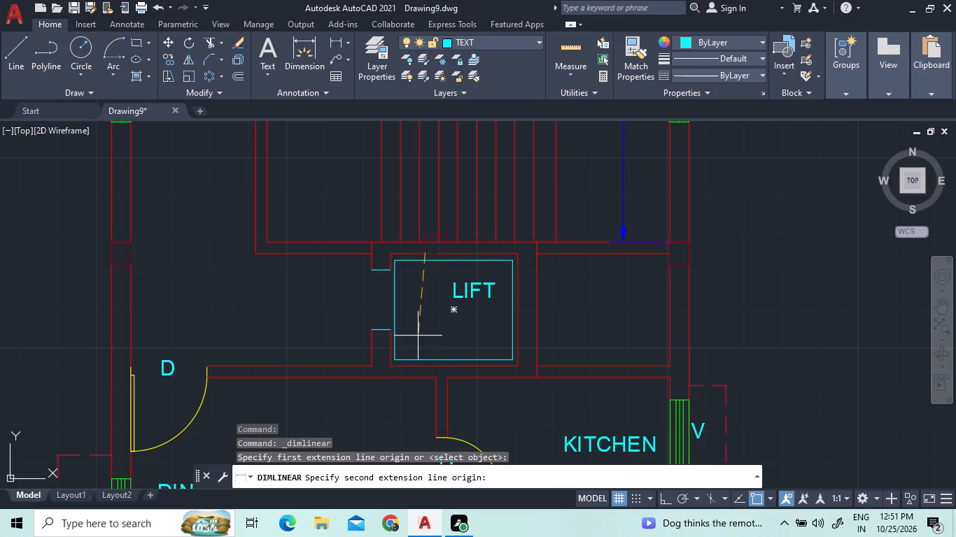
left_click(424, 370)
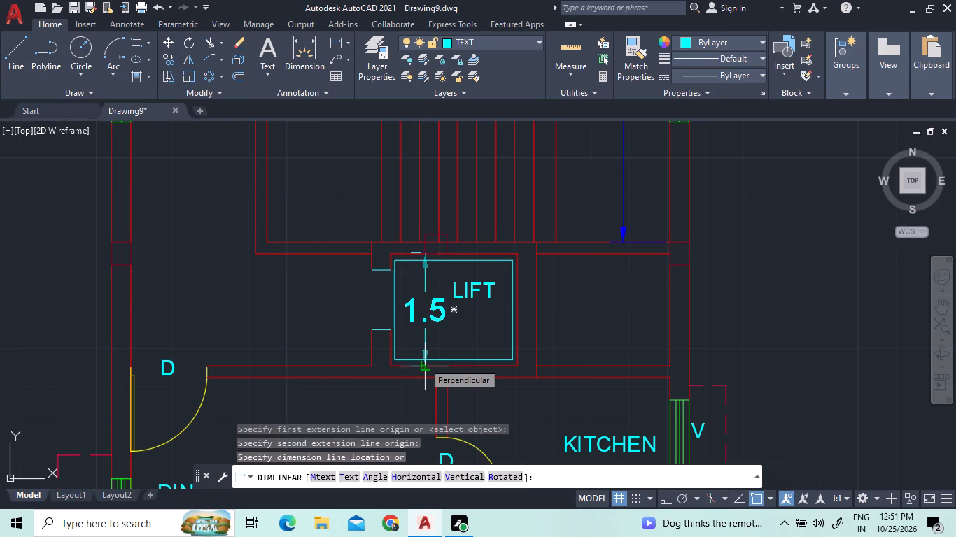
left_click(423, 362)
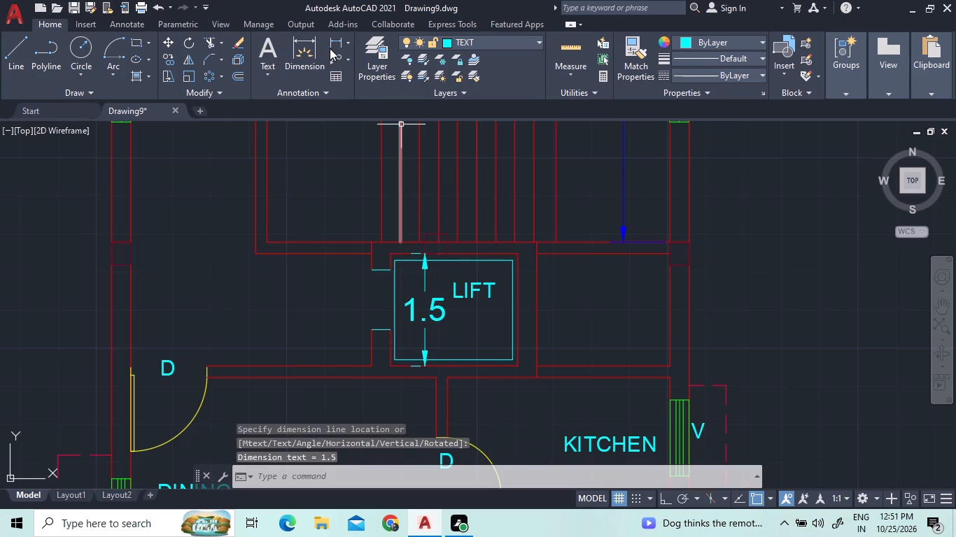
Add a horizontal linear dimension from the lift shaft's outer left wall face to its inner right wall face.
left_click(333, 46)
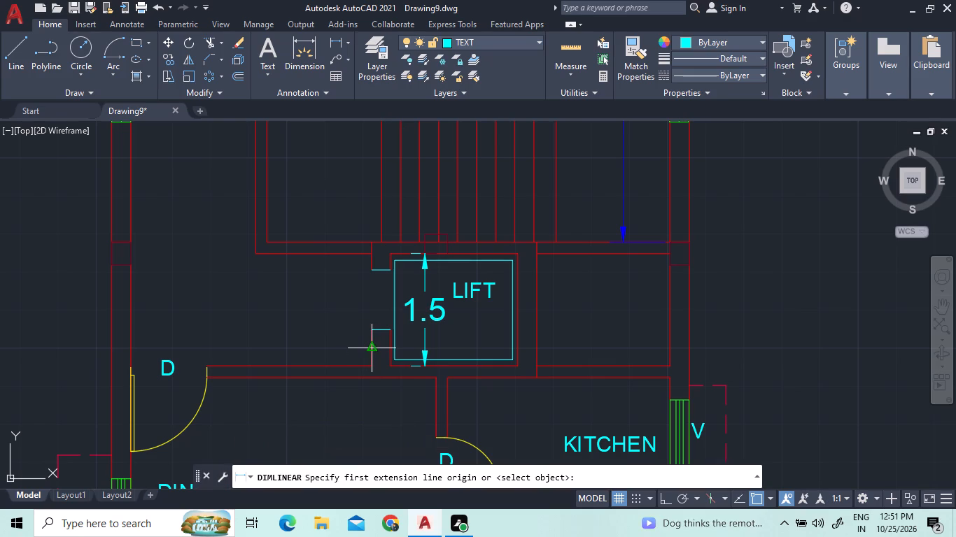
left_click(372, 351)
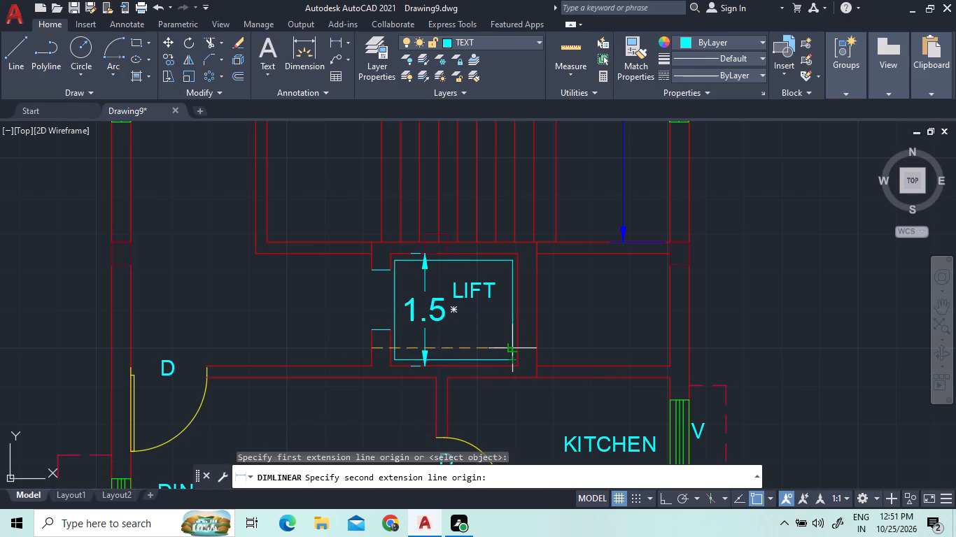
scroll(521, 342, "up", 3)
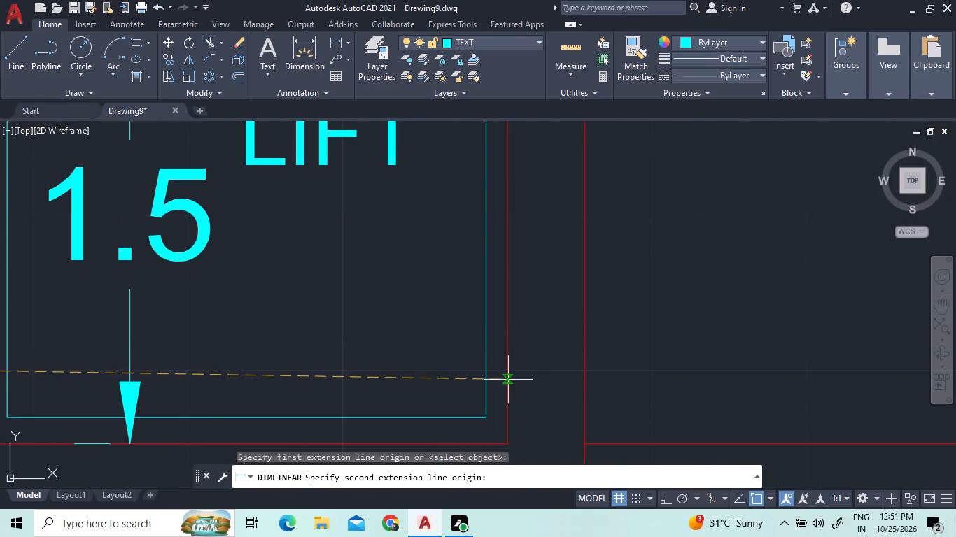
left_click(509, 380)
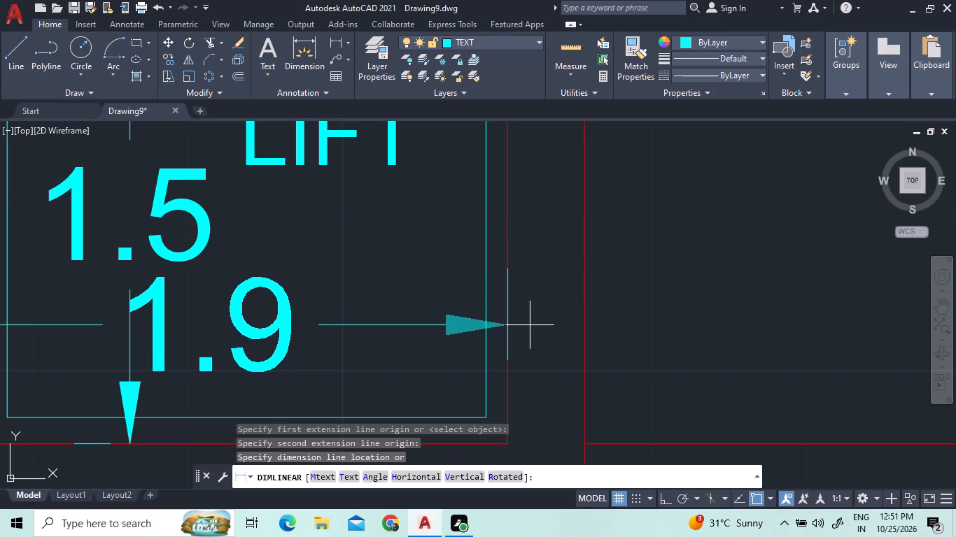
left_click(530, 324)
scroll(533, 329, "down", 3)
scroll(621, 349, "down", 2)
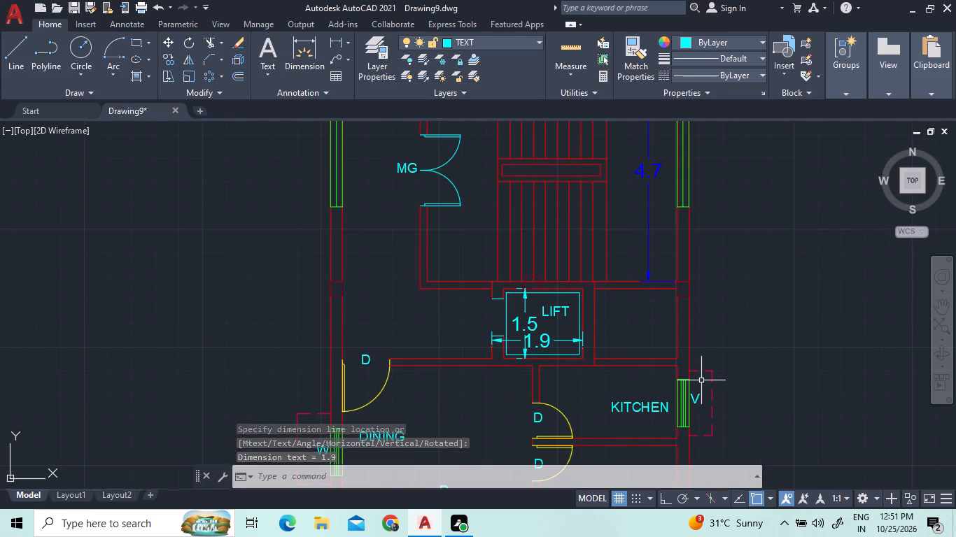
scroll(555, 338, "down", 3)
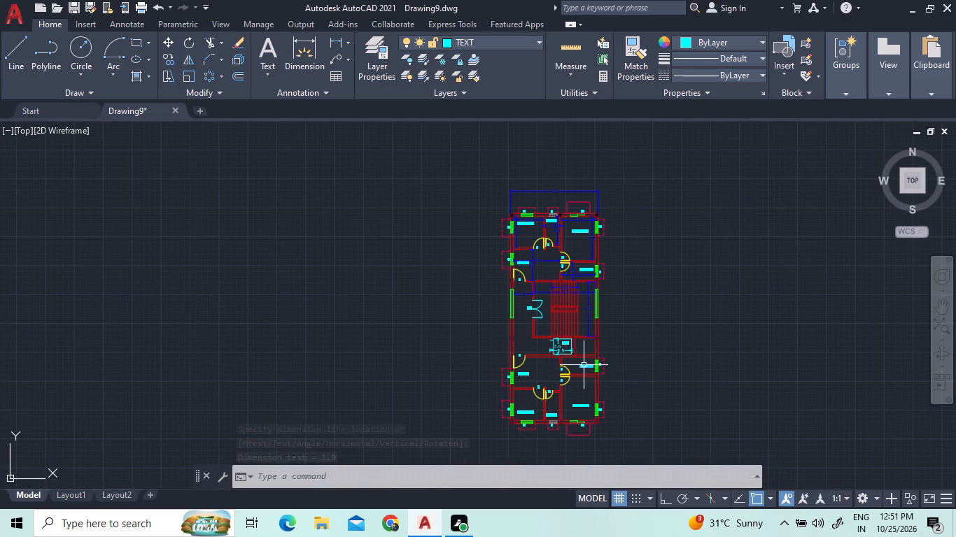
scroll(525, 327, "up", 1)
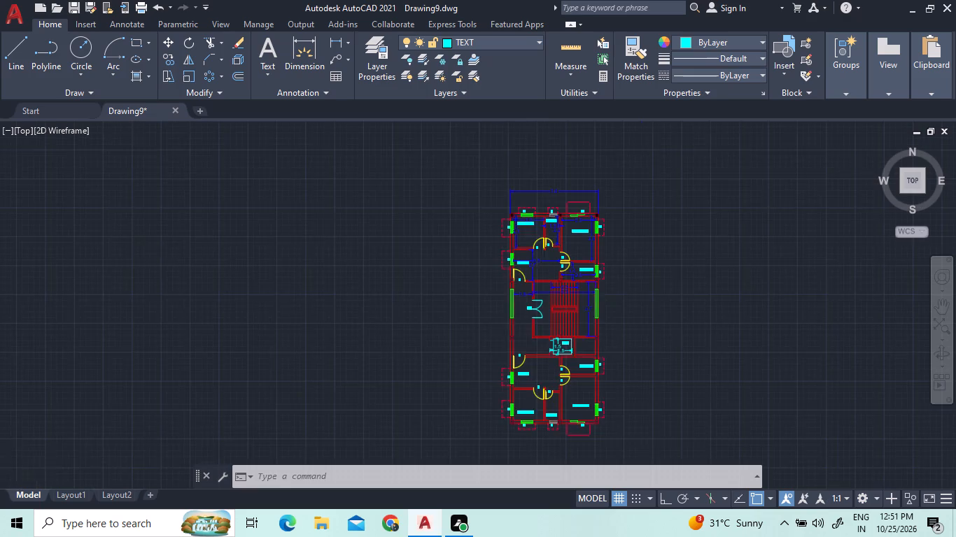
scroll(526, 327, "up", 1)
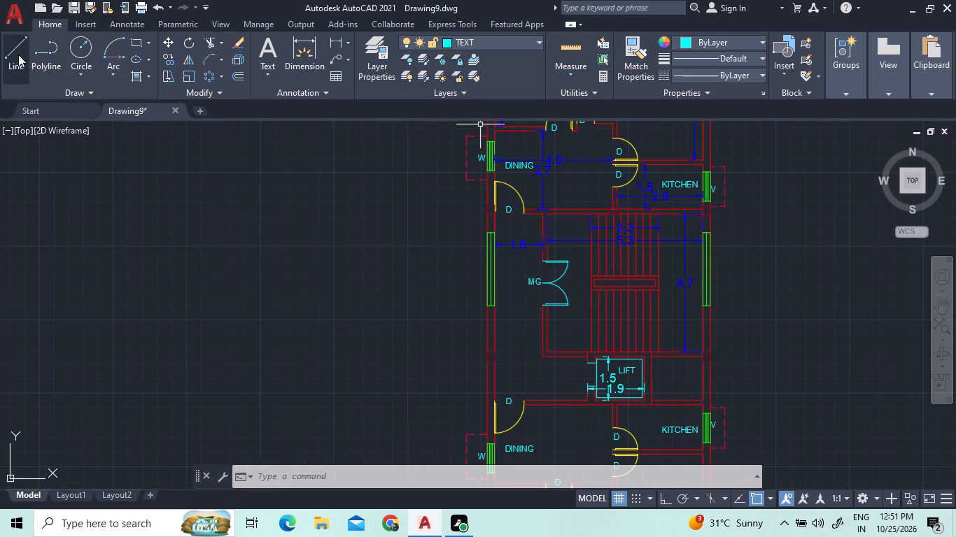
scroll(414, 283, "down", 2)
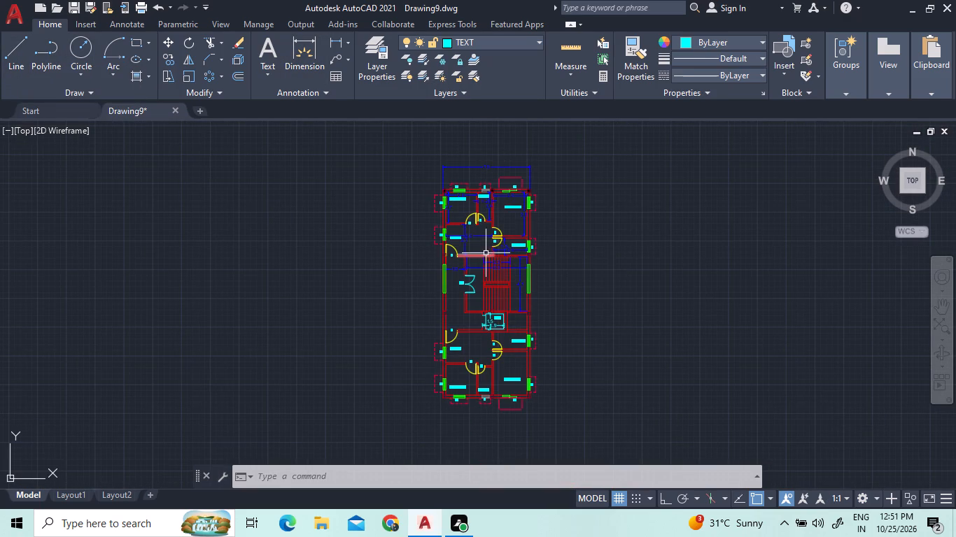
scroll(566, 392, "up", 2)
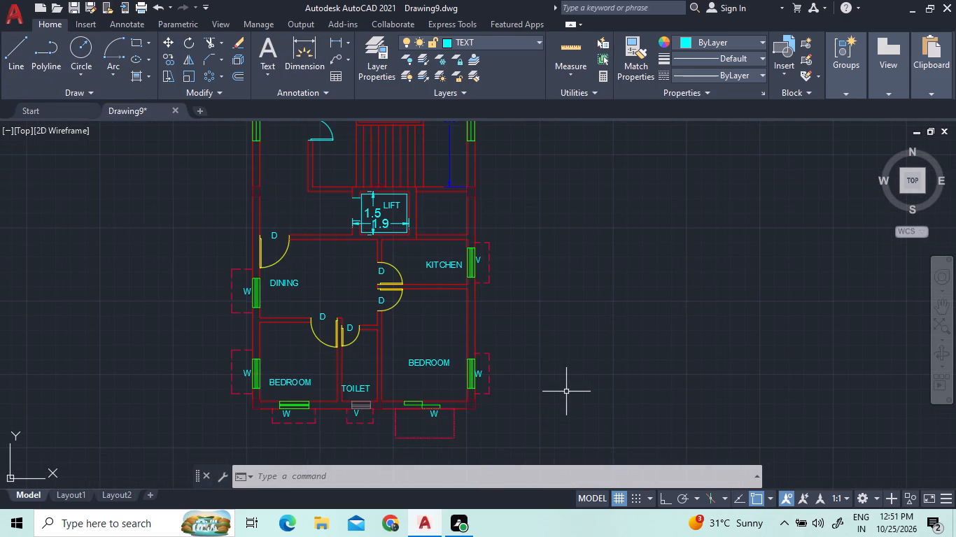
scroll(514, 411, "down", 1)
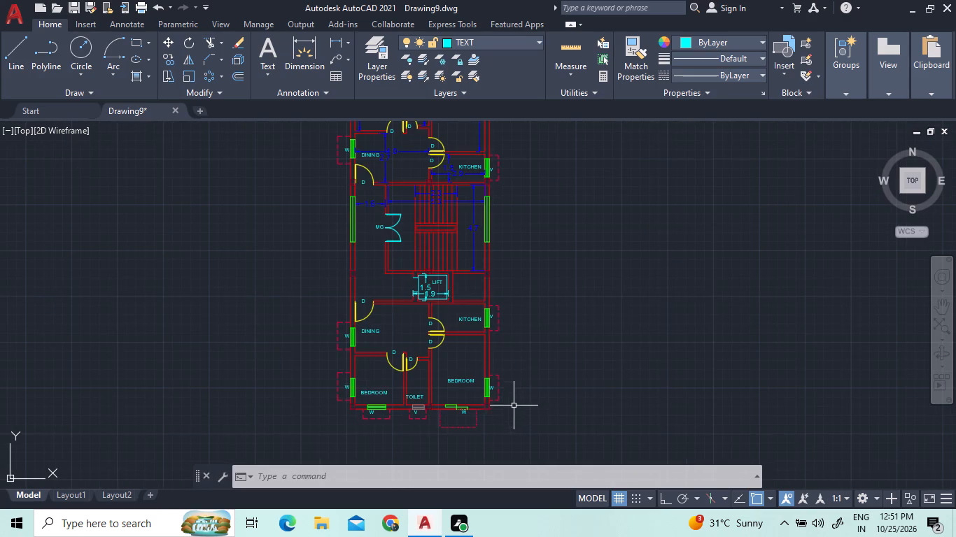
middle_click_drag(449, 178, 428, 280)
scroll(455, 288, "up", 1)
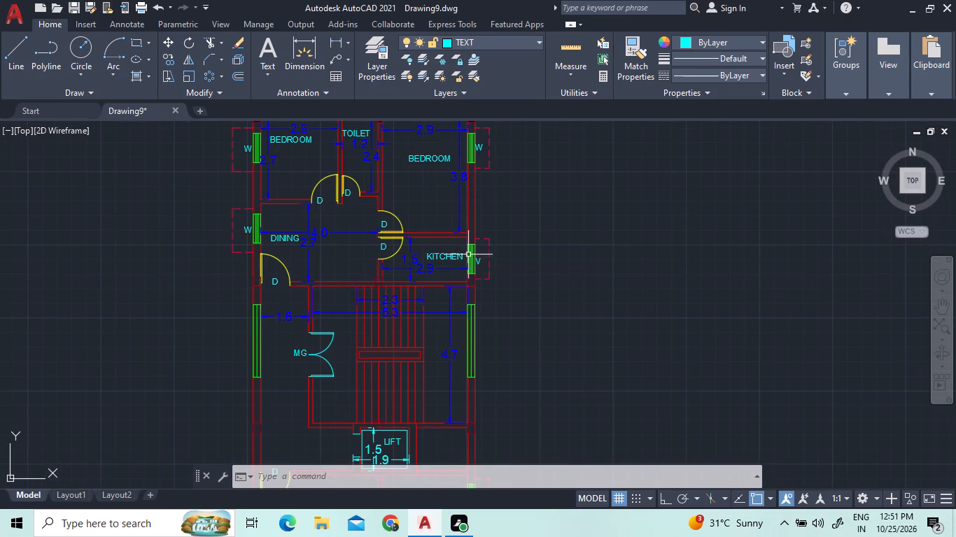
Save the drawing in the AUTOCAD folder under the file name 25 OCT1PM.
left_click(80, 6)
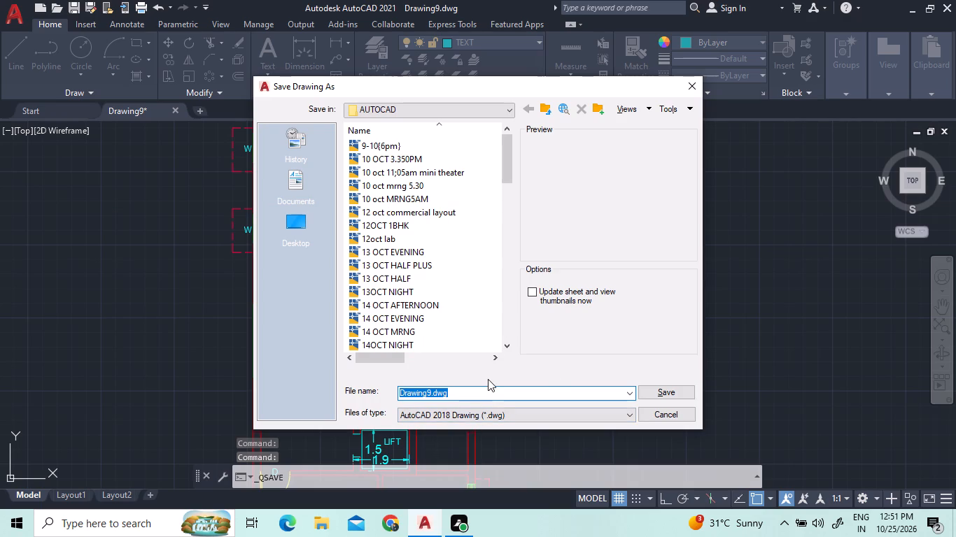
key("2")
key("5")
key("space")
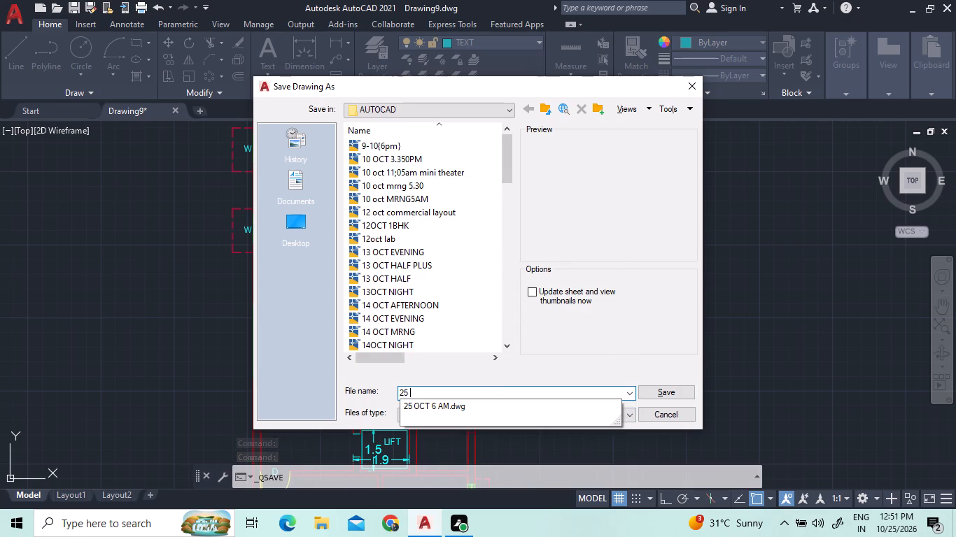
type("OCT")
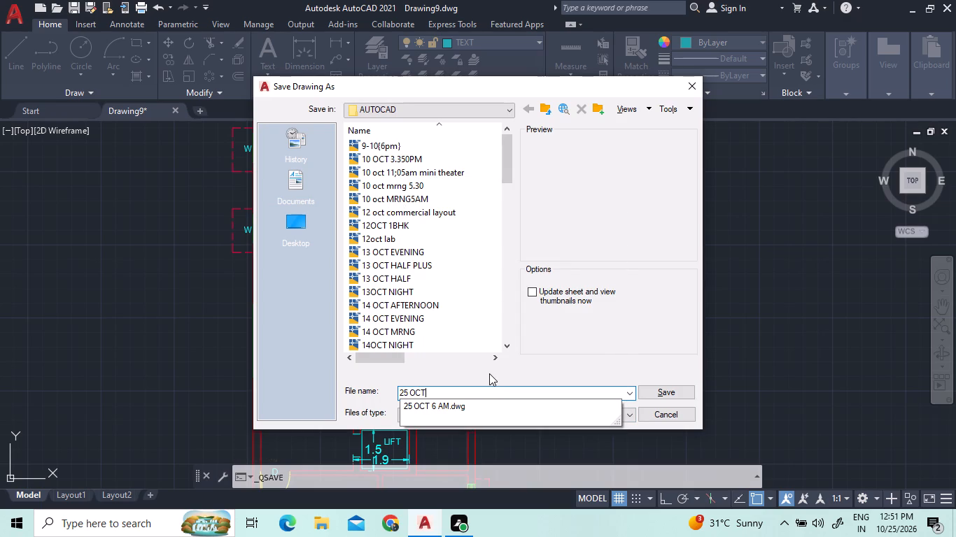
key("1")
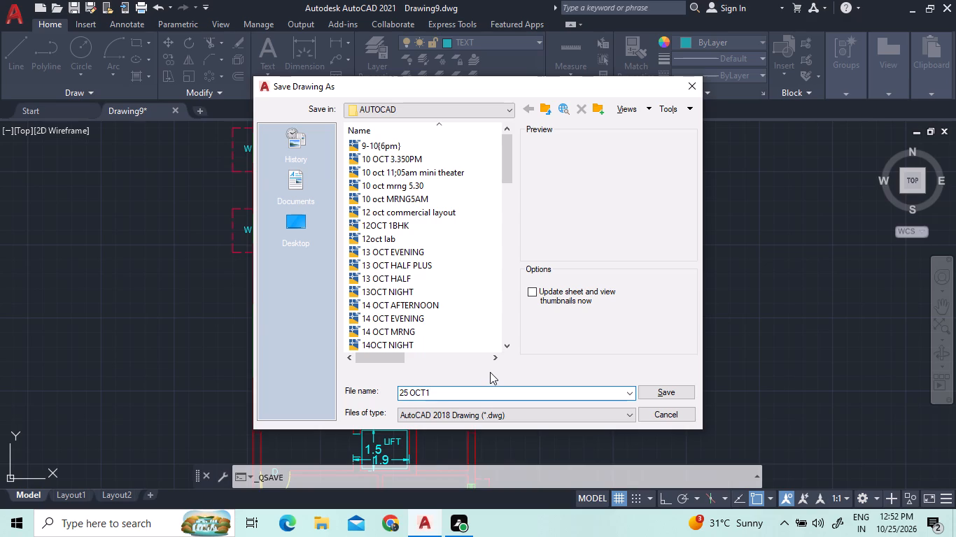
type("PM")
left_click(674, 389)
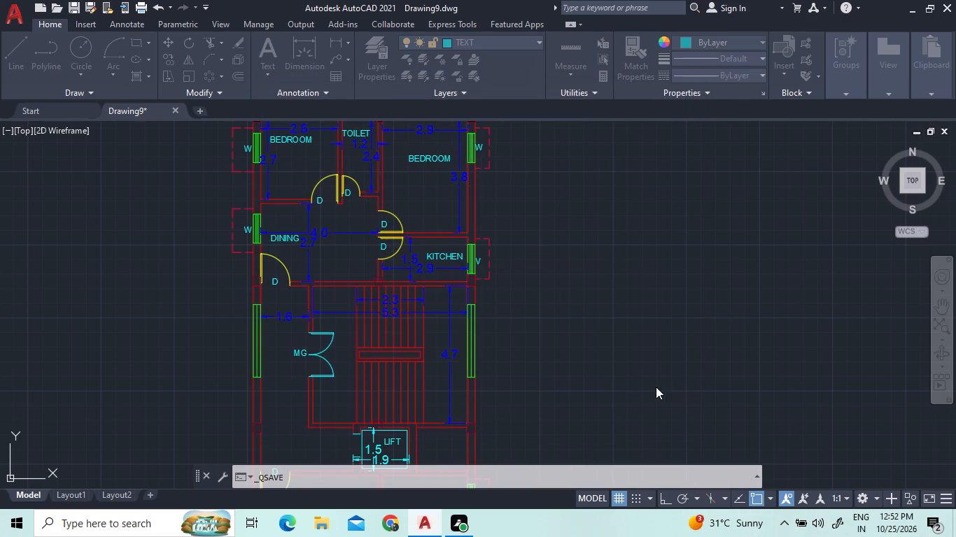
Add the multiline text label STAIR beside the lower stair flight, below the MG double door.
scroll(533, 329, "down", 1)
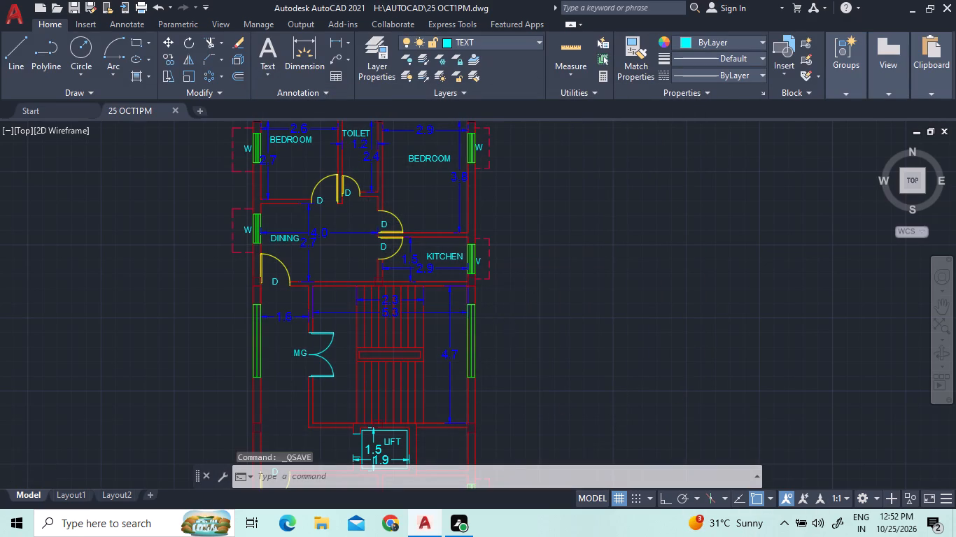
scroll(533, 329, "down", 1)
scroll(483, 435, "up", 3)
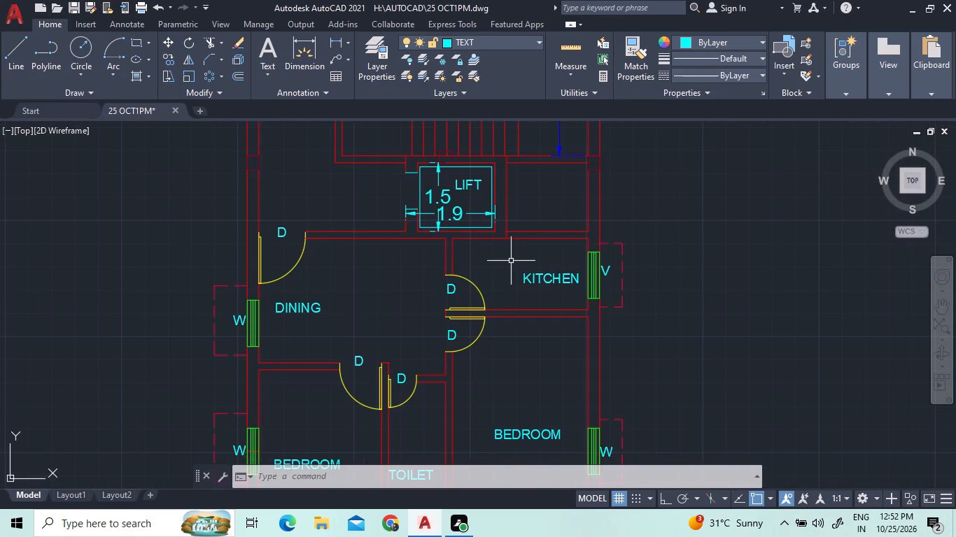
scroll(511, 261, "down", 3)
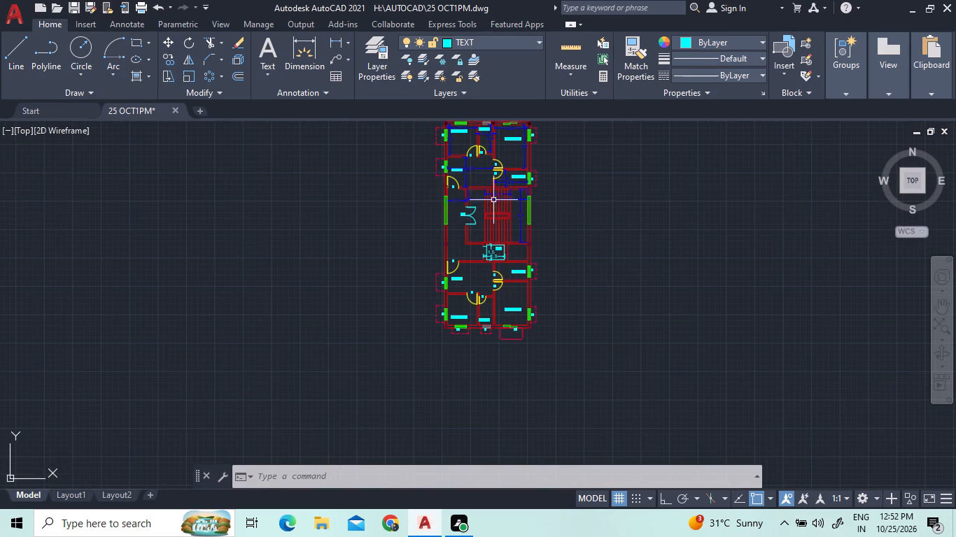
middle_click_drag(480, 199, 432, 315)
scroll(455, 340, "up", 3)
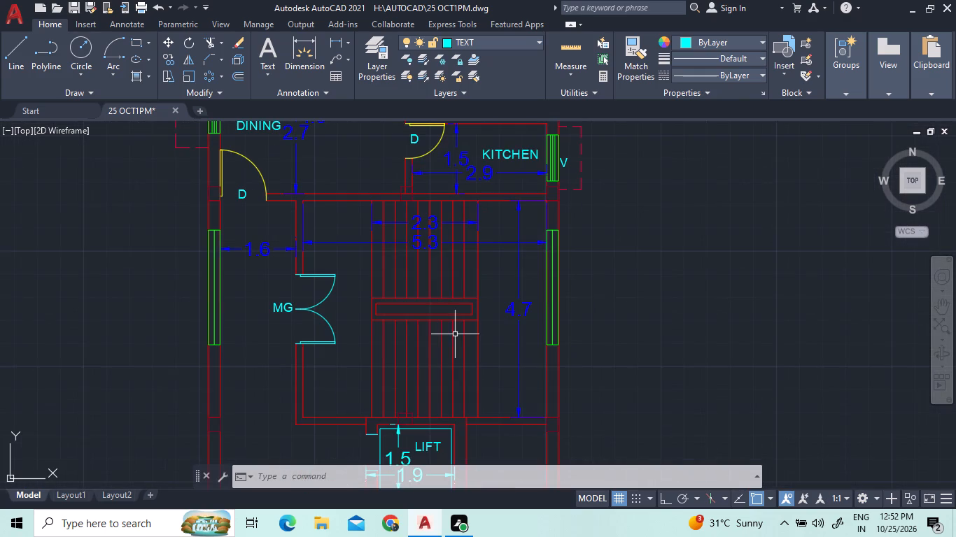
left_click(265, 46)
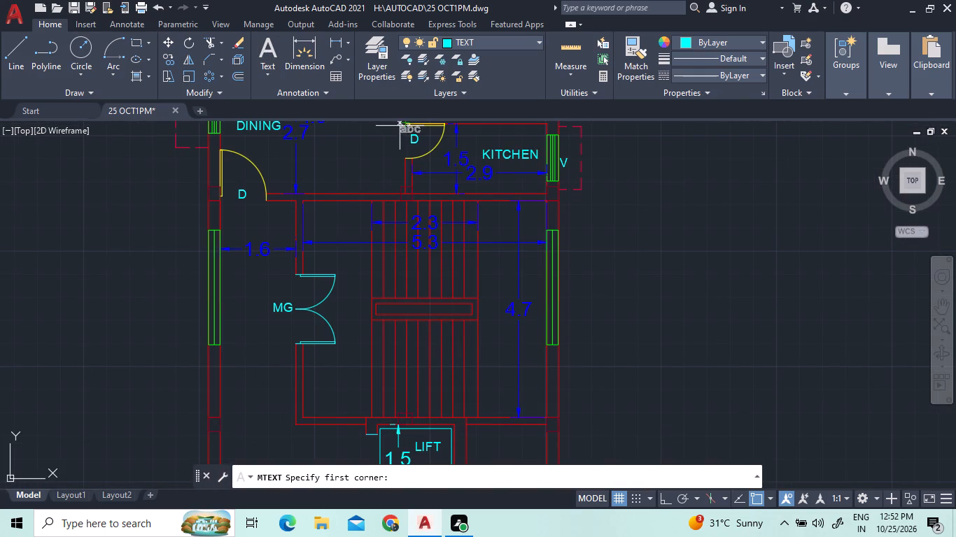
left_click(312, 368)
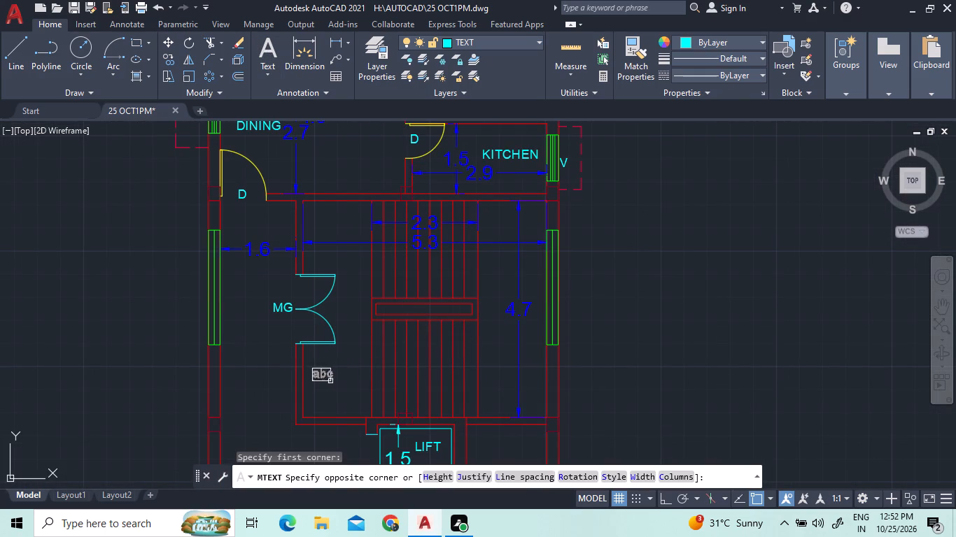
left_click(332, 384)
type("ST")
key("a")
type("IR")
key("space")
left_click(344, 320)
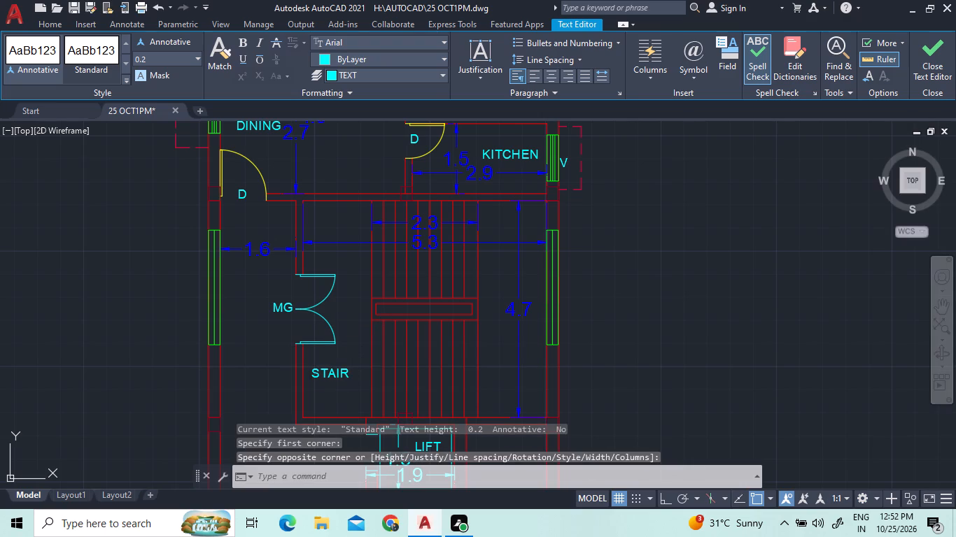
scroll(360, 388, "down", 2)
right_click(356, 150)
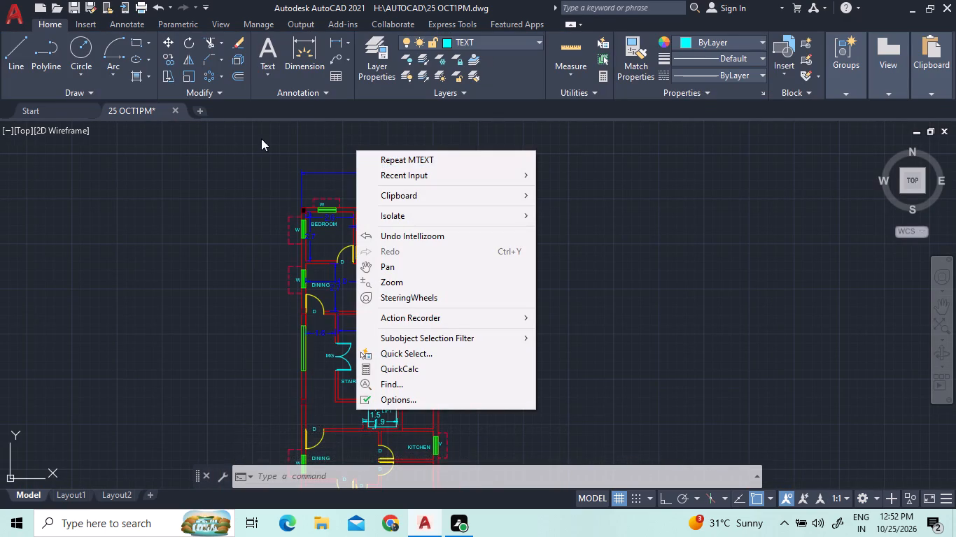
left_click(262, 138)
left_click(258, 148)
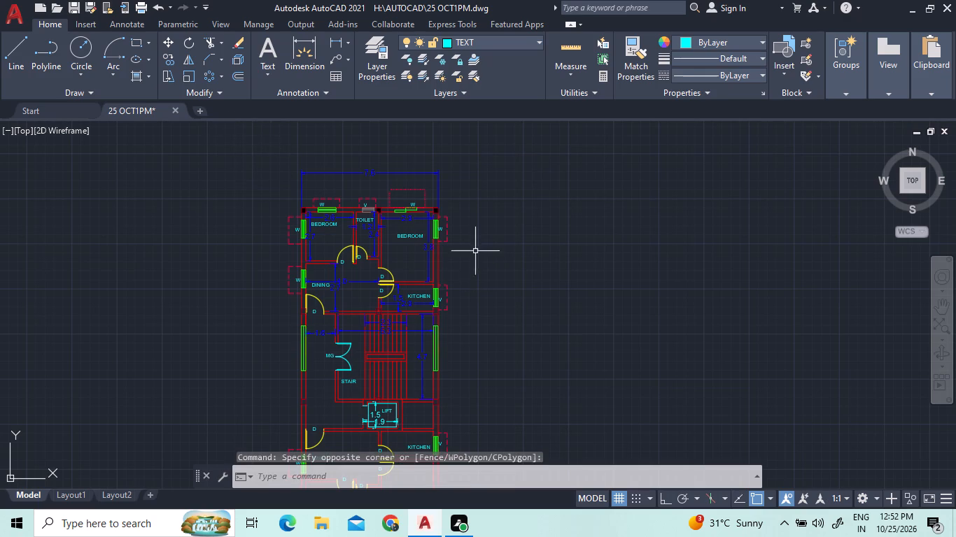
Start a Save As of the labelled floor plan drawing.
left_click(89, 4)
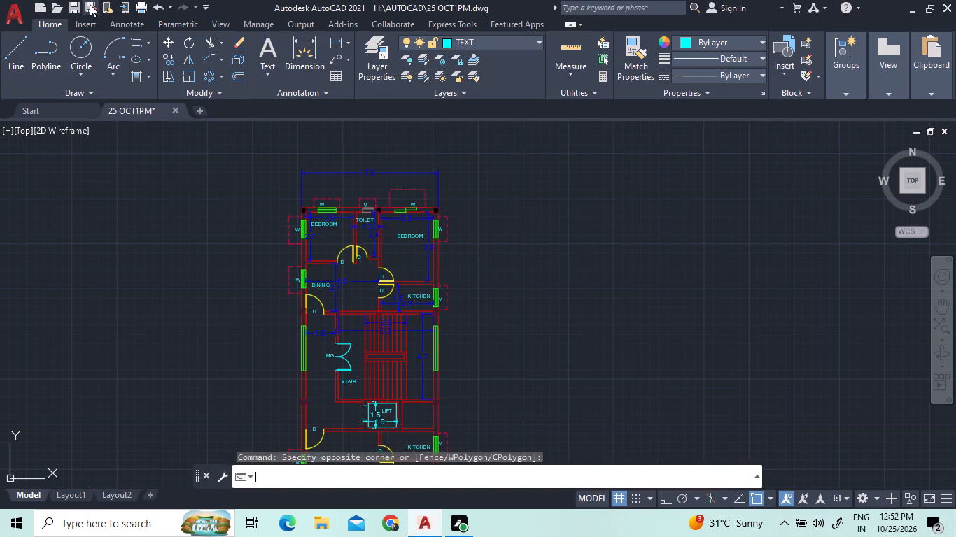
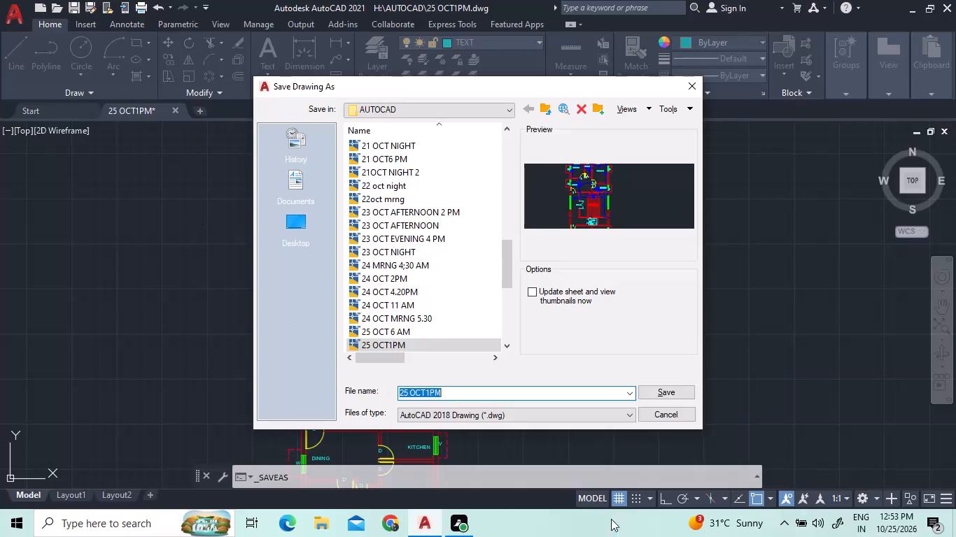
Save the drawing as 25 OCT1PM in AutoCAD 2018 Drawing format, replacing the existing file.
left_click(661, 392)
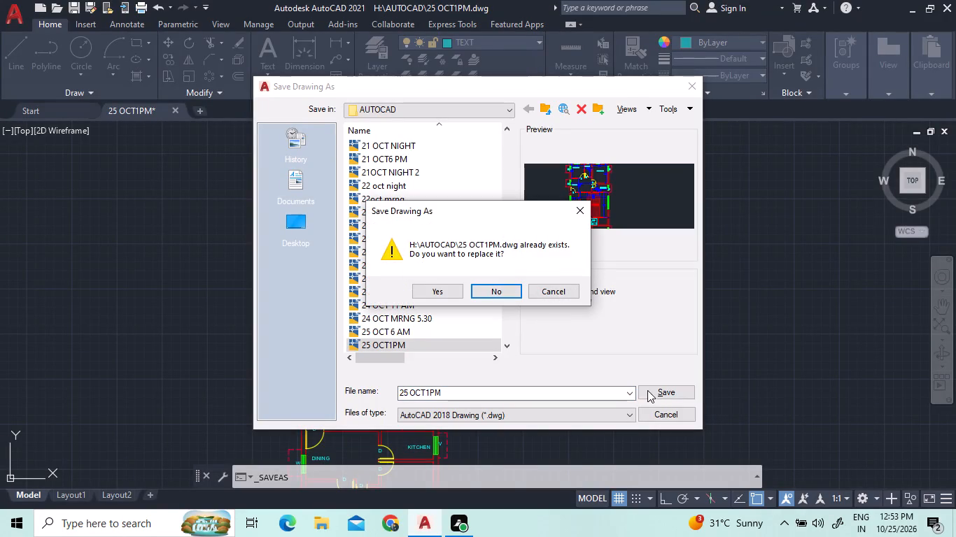
left_click(438, 288)
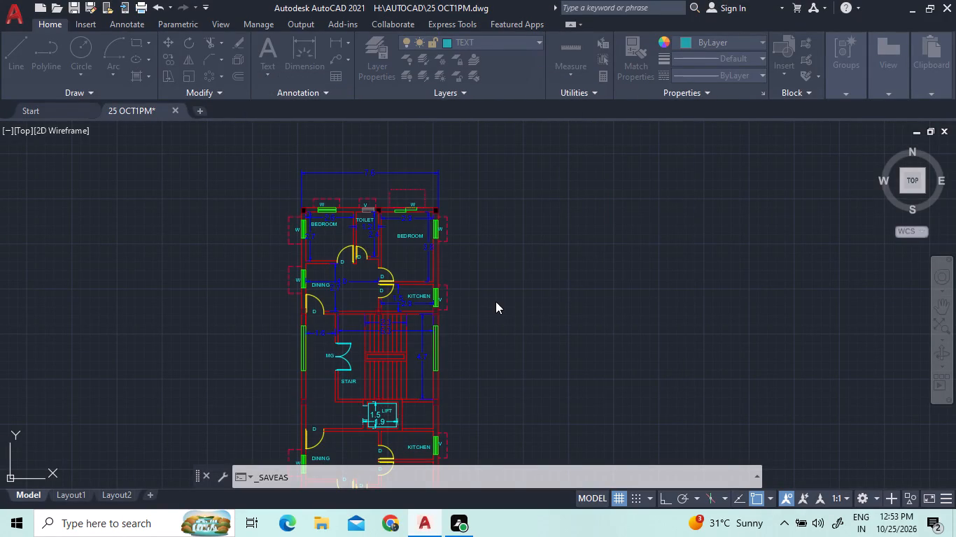
Add the multiline text BALCONY inside the dotted outline at the north side of the upper flat's east bedroom.
scroll(495, 301, "down", 1)
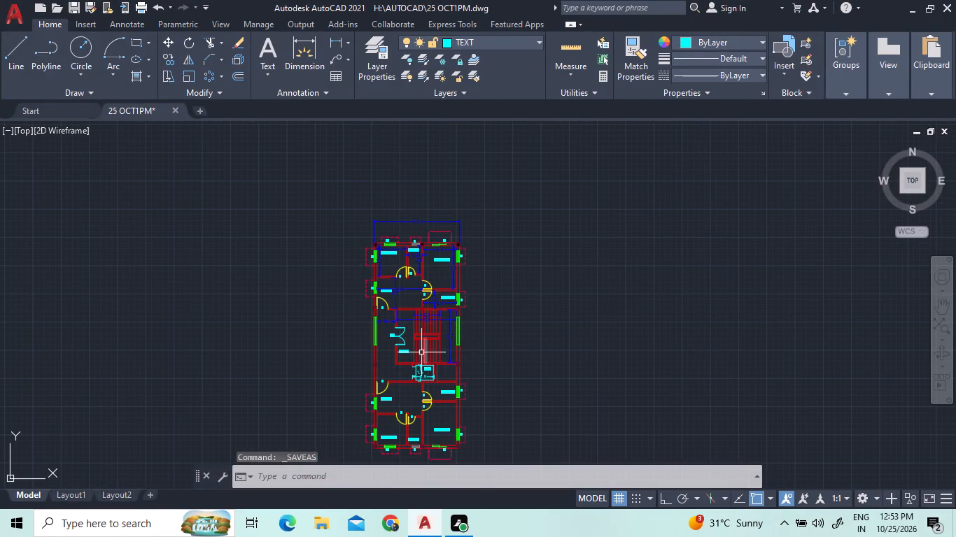
scroll(421, 352, "up", 1)
scroll(421, 353, "down", 2)
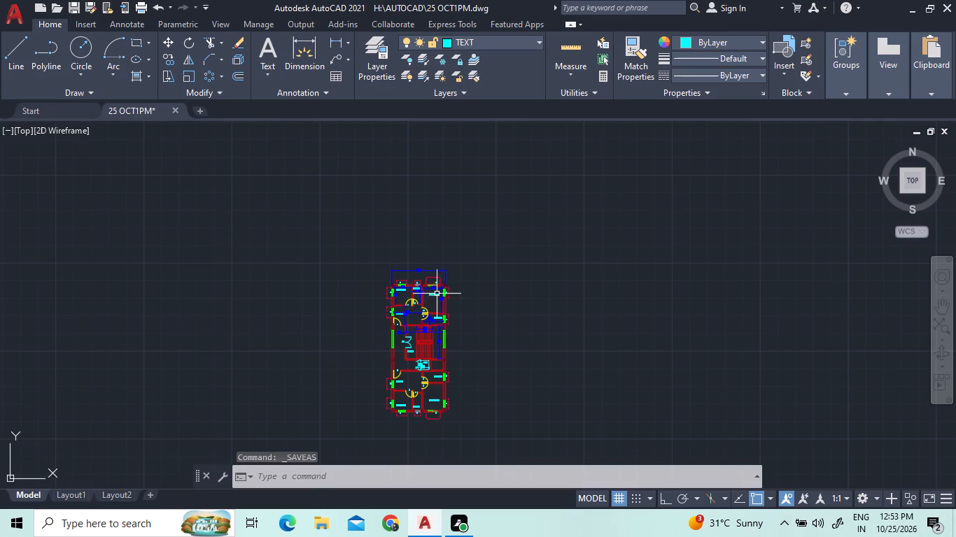
scroll(433, 281, "up", 5)
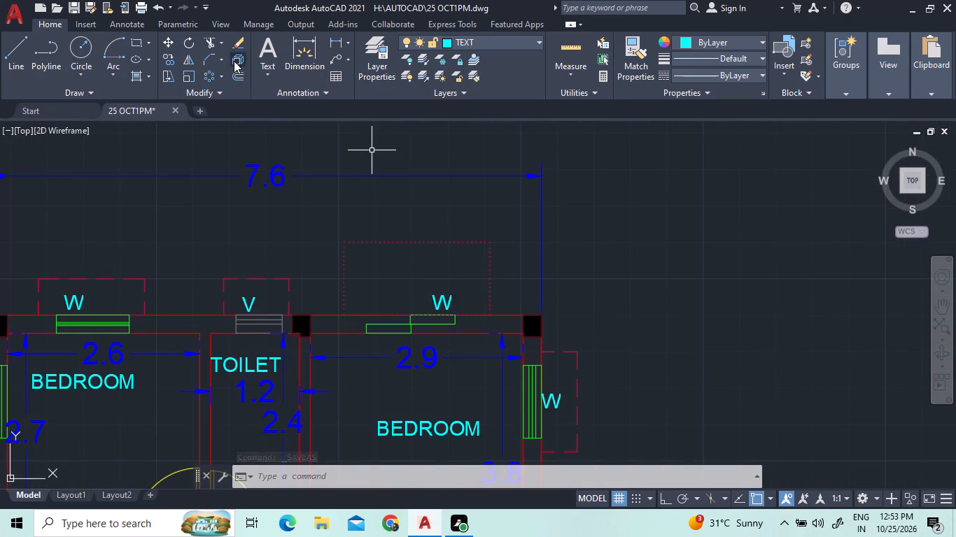
left_click(266, 46)
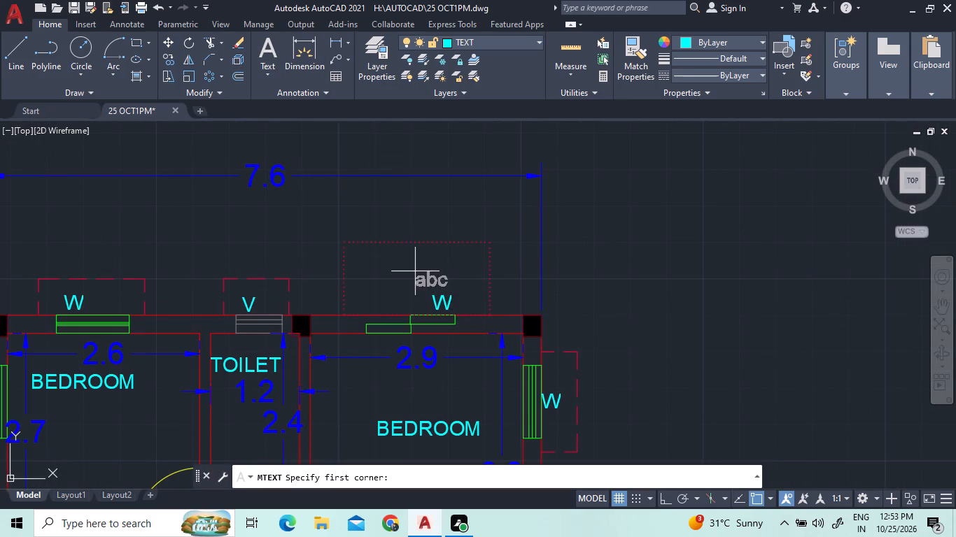
left_click(367, 256)
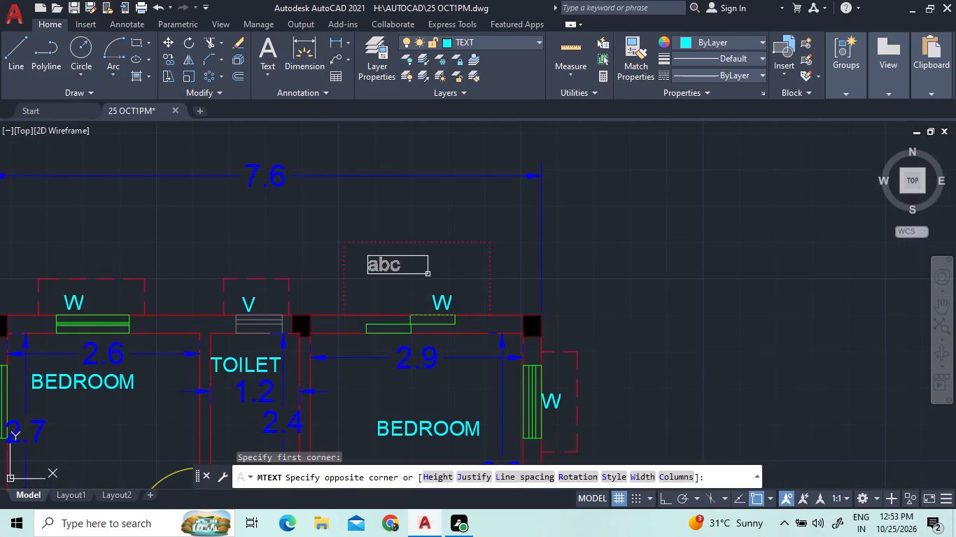
left_click(428, 274)
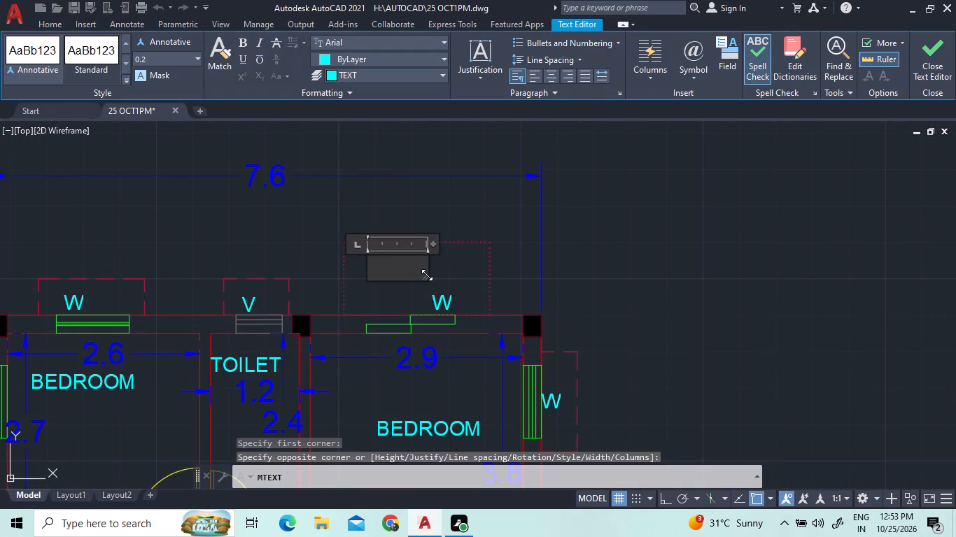
key("b")
type("AL")
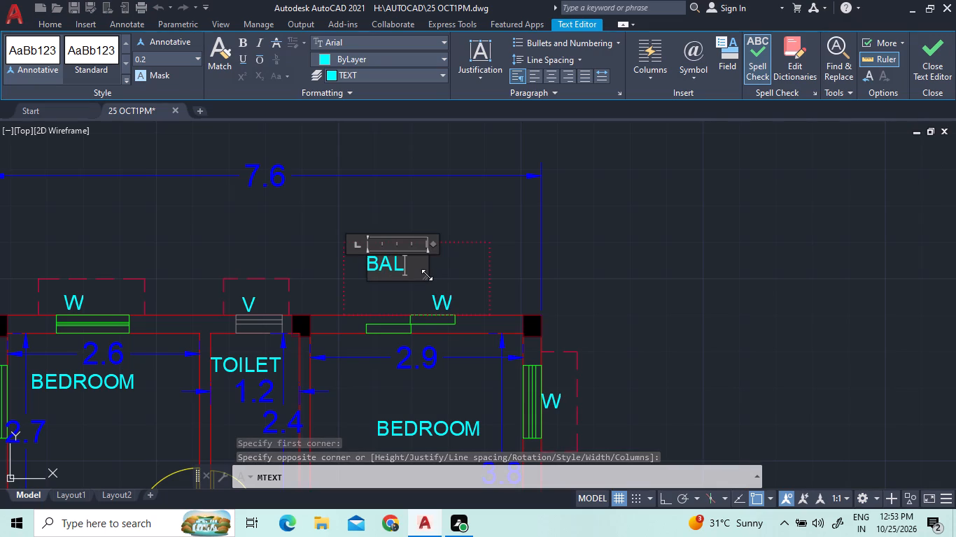
type("CONY")
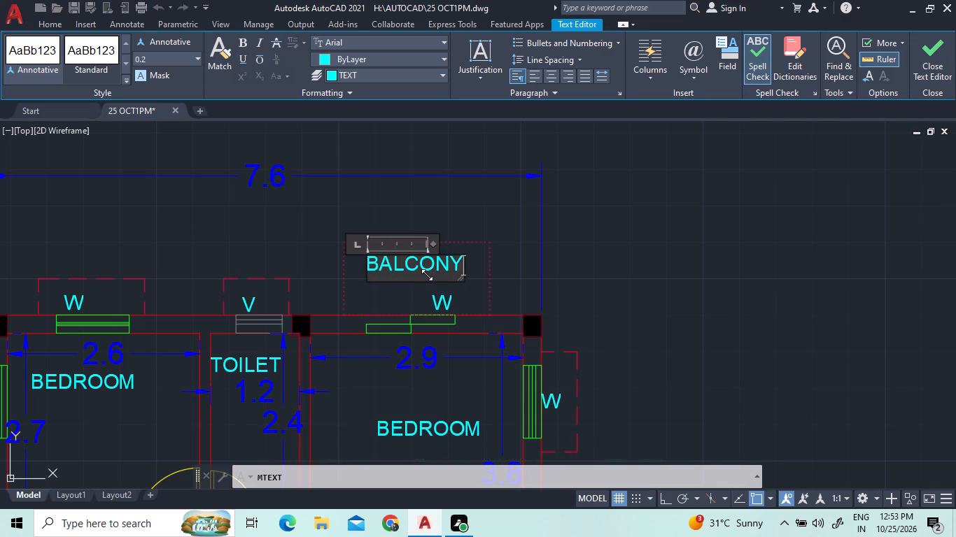
left_click(472, 289)
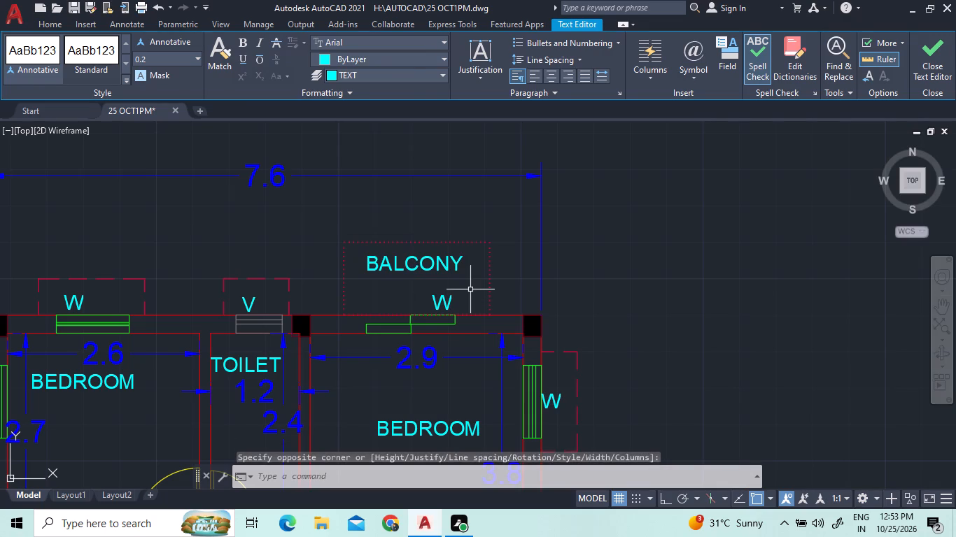
Delete the W label below the new BALCONY text.
left_click(445, 297)
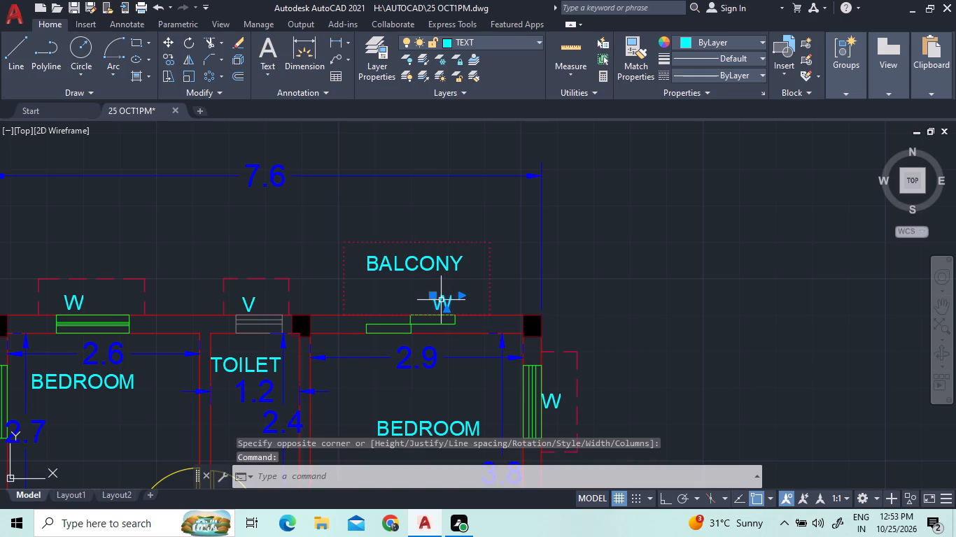
key("Delete")
Delete the W label inside the dotted balcony outline south of the lower flat's east bedroom.
scroll(613, 238, "down", 6)
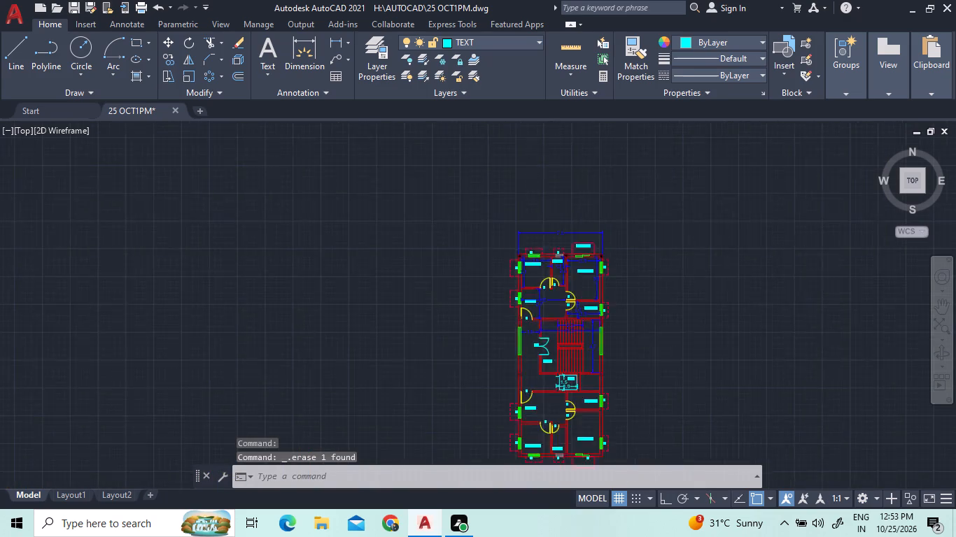
scroll(605, 328, "up", 7)
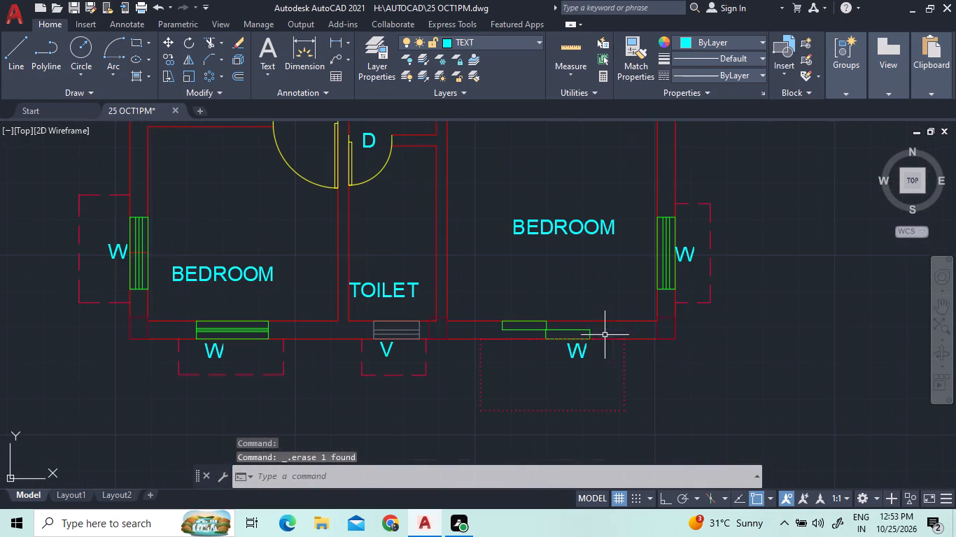
left_click(577, 350)
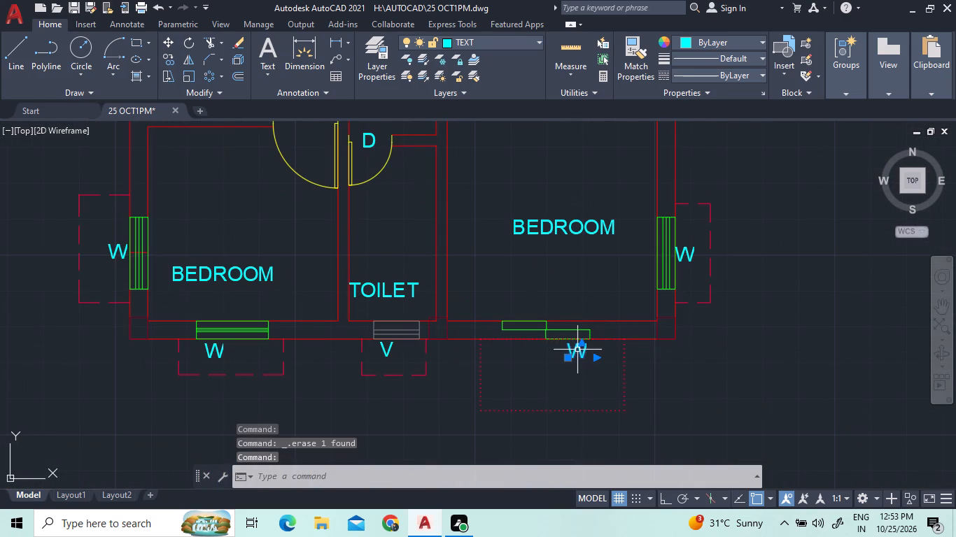
key("Delete")
Add the multiline text BALCONY inside the dotted outline south of the lower flat's east bedroom.
type("BAL")
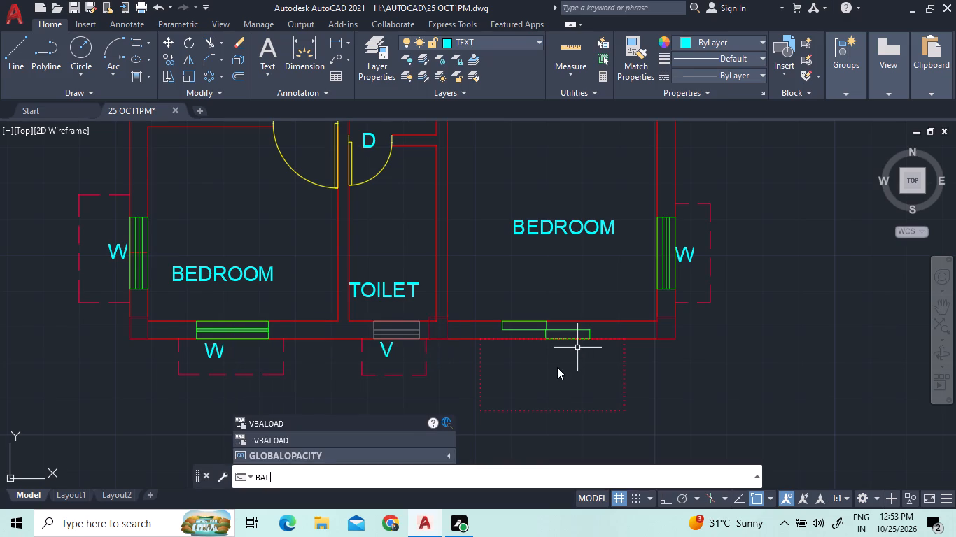
left_click(556, 367)
left_click(270, 50)
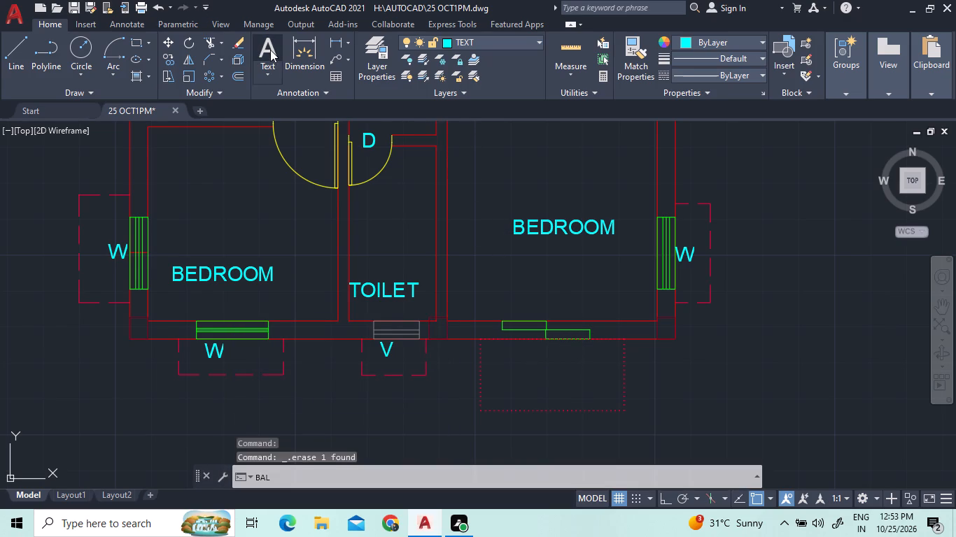
left_click(505, 364)
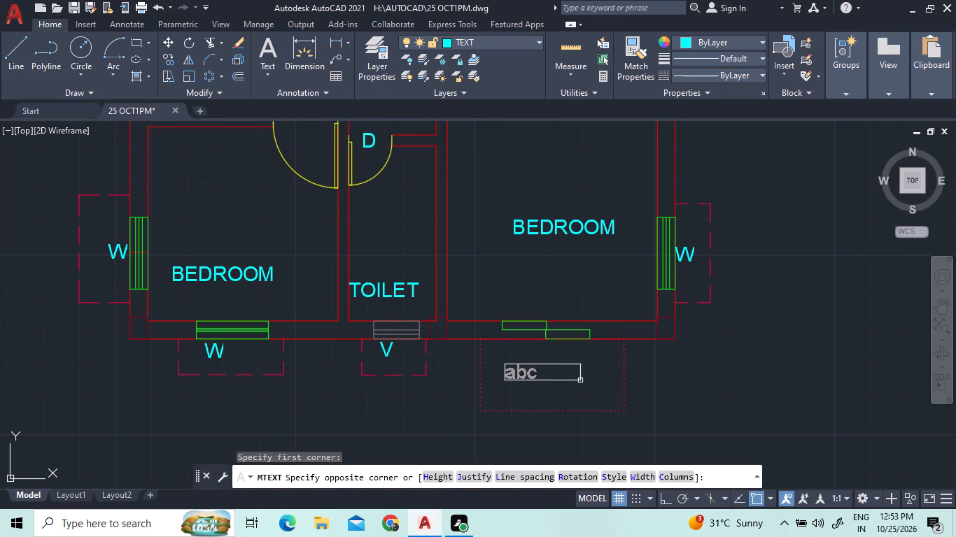
left_click(583, 381)
key("b")
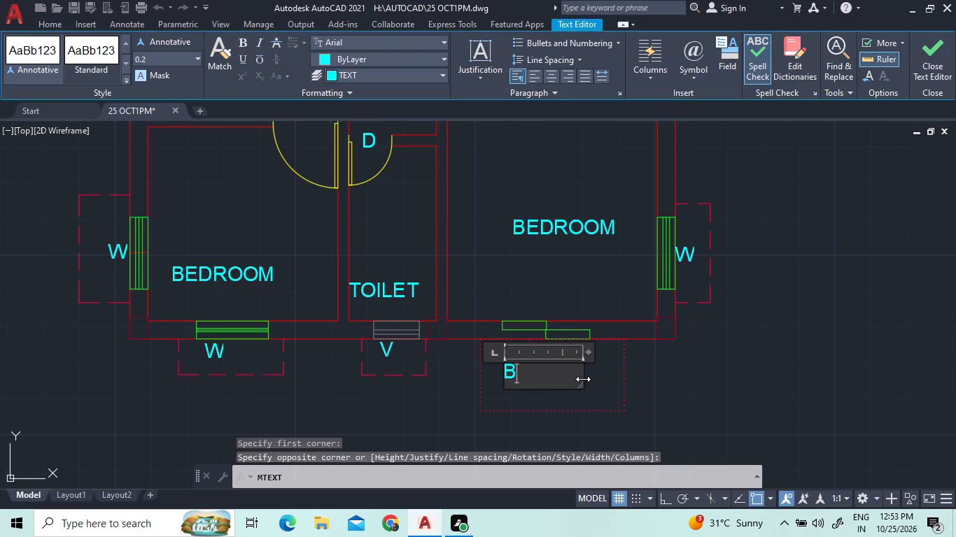
type("ALCO")
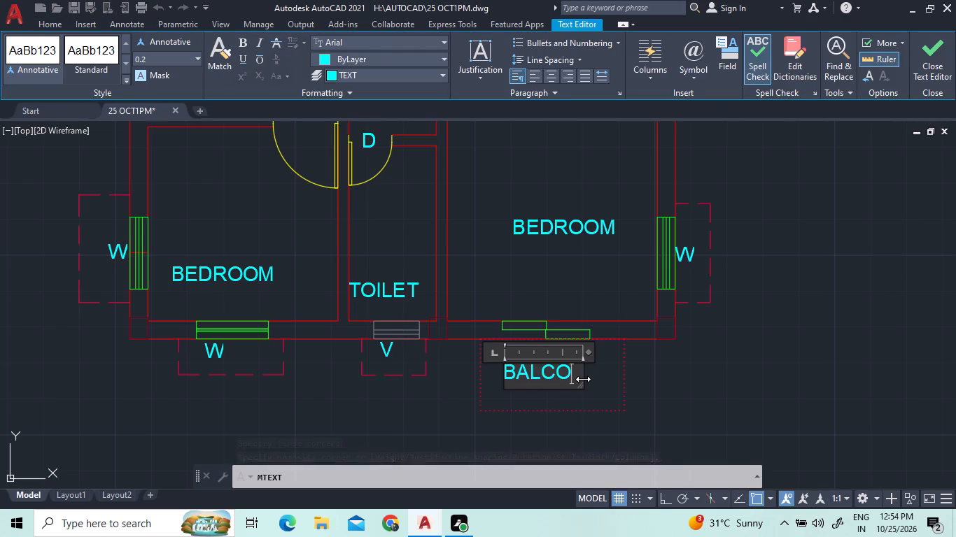
key("n")
key("y")
left_click(658, 371)
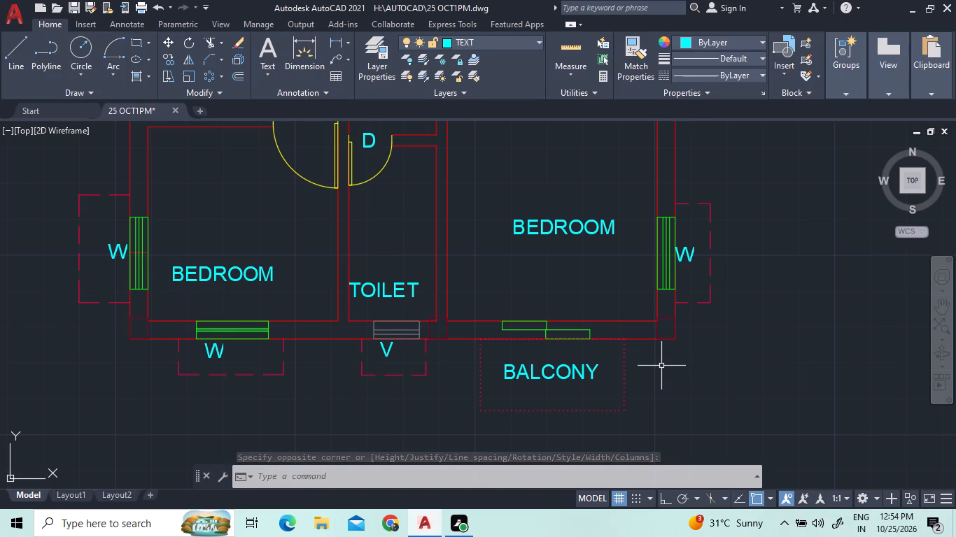
Start a hatch and switch it from gradient to the SOLID type and pattern for filling columns.
scroll(686, 373, "down", 4)
scroll(644, 156, "up", 2)
scroll(575, 198, "up", 1)
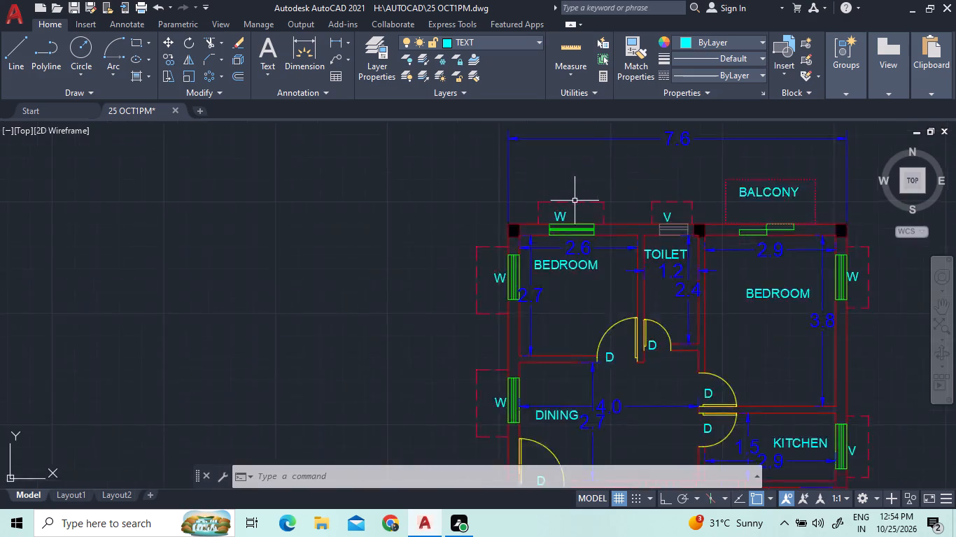
scroll(575, 202, "up", 2)
left_click(140, 78)
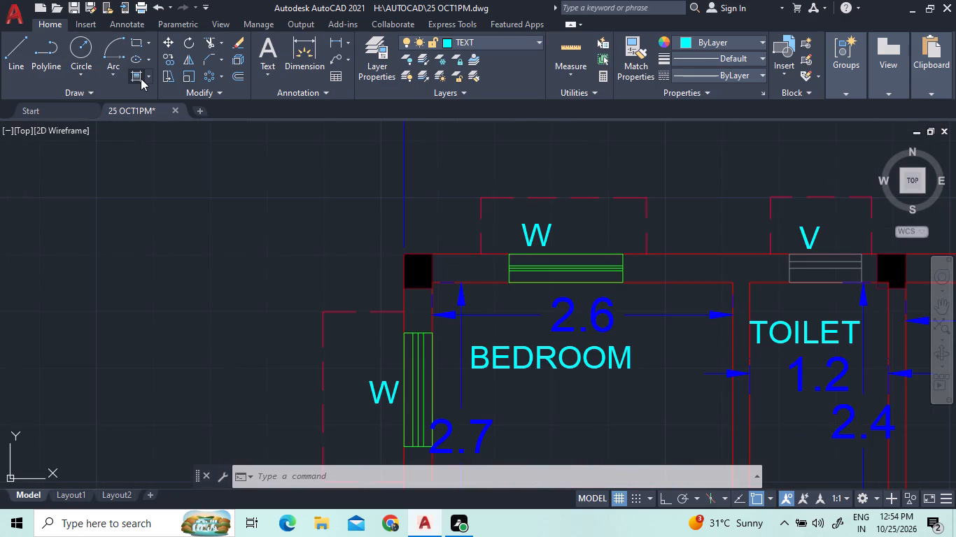
scroll(380, 269, "down", 3)
scroll(311, 192, "down", 1)
left_click(402, 45)
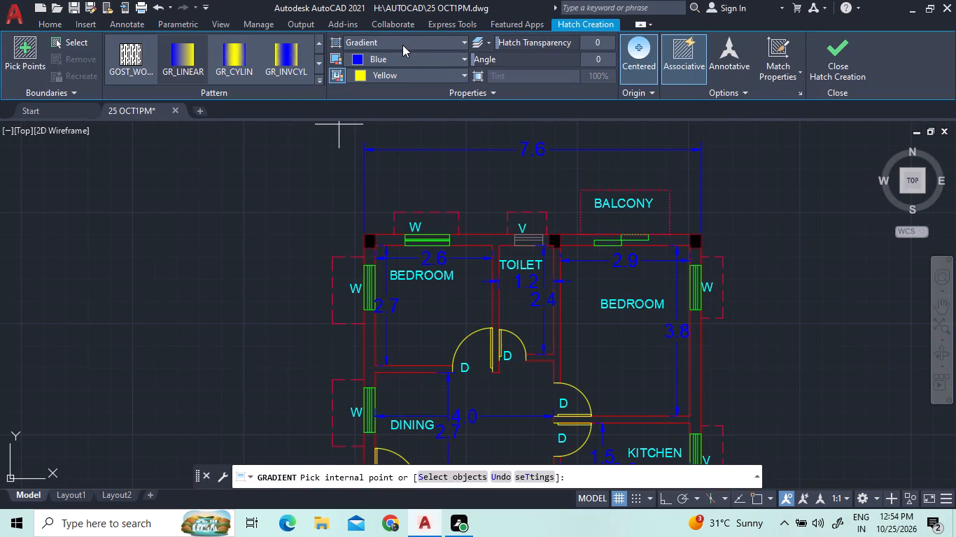
left_click(400, 64)
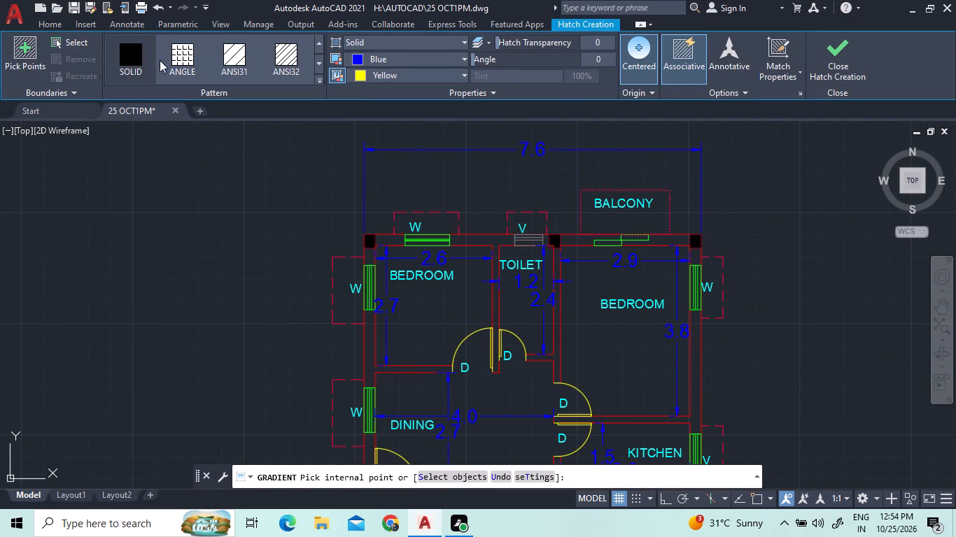
left_click(139, 56)
Fill the west, middle and east columns along the wall between the upper flat and the stair with solid black hatch.
scroll(423, 267, "down", 3)
scroll(428, 354, "up", 4)
scroll(351, 258, "down", 2)
scroll(335, 237, "up", 2)
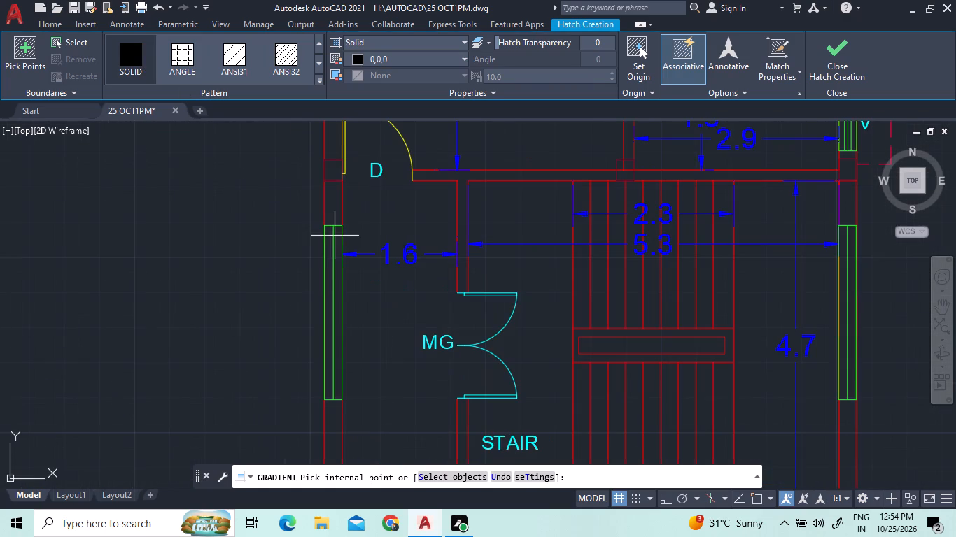
left_click(334, 164)
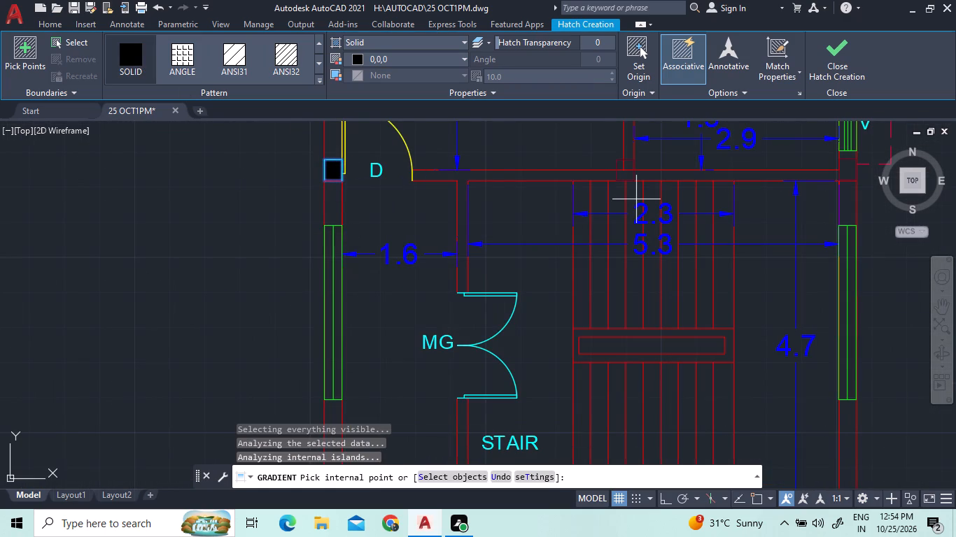
left_click(623, 163)
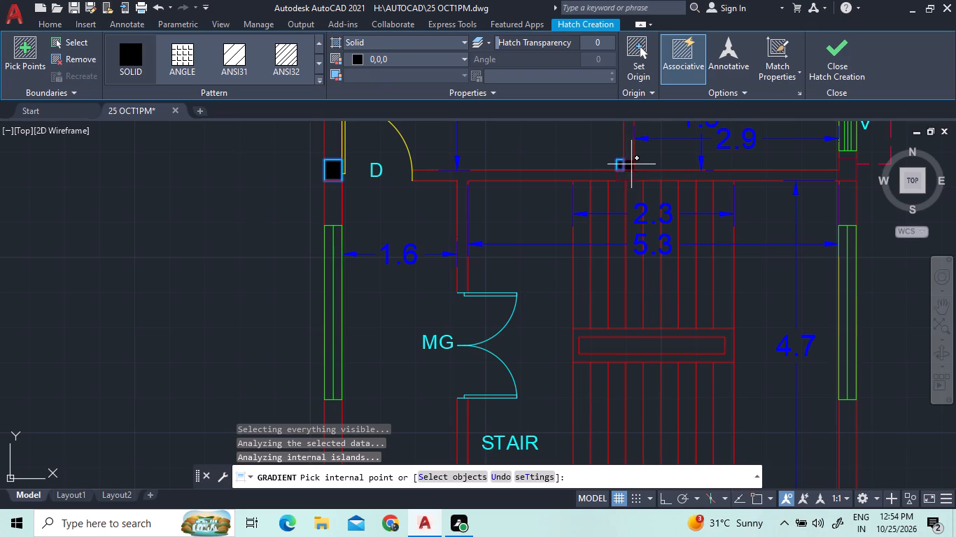
left_click(629, 164)
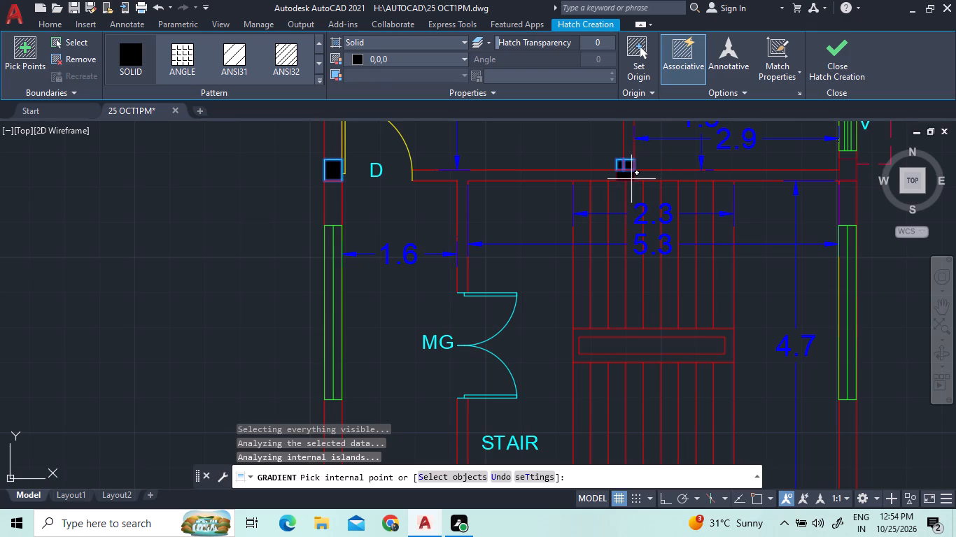
left_click(624, 178)
scroll(744, 347, "down", 2)
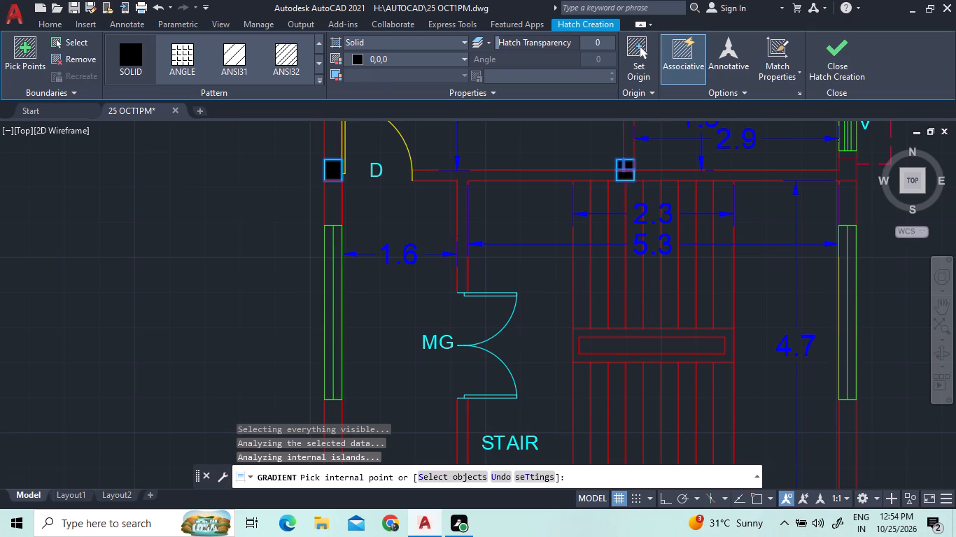
scroll(747, 285, "up", 2)
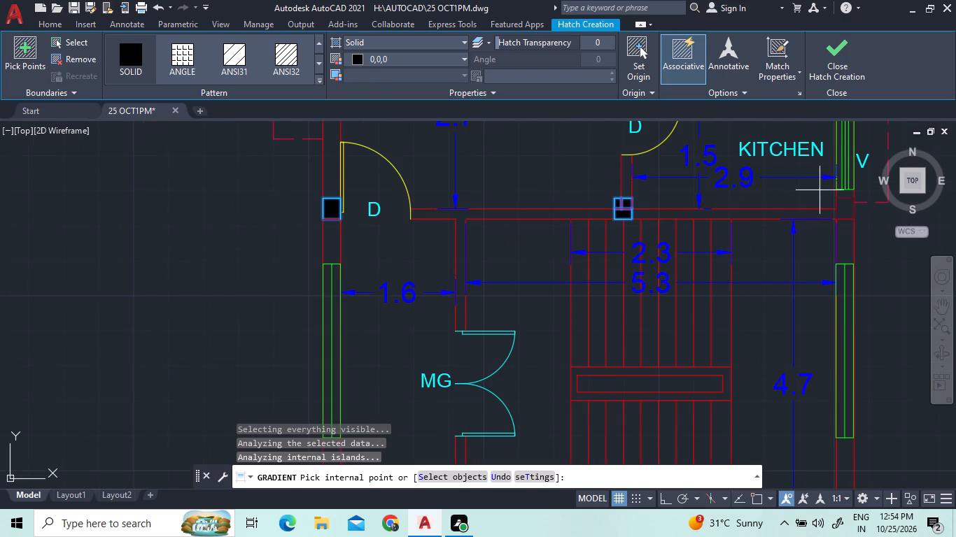
left_click(850, 209)
Fill the east, west and middle columns along the wall between the stair and the lift with solid black hatch.
scroll(879, 294, "down", 3)
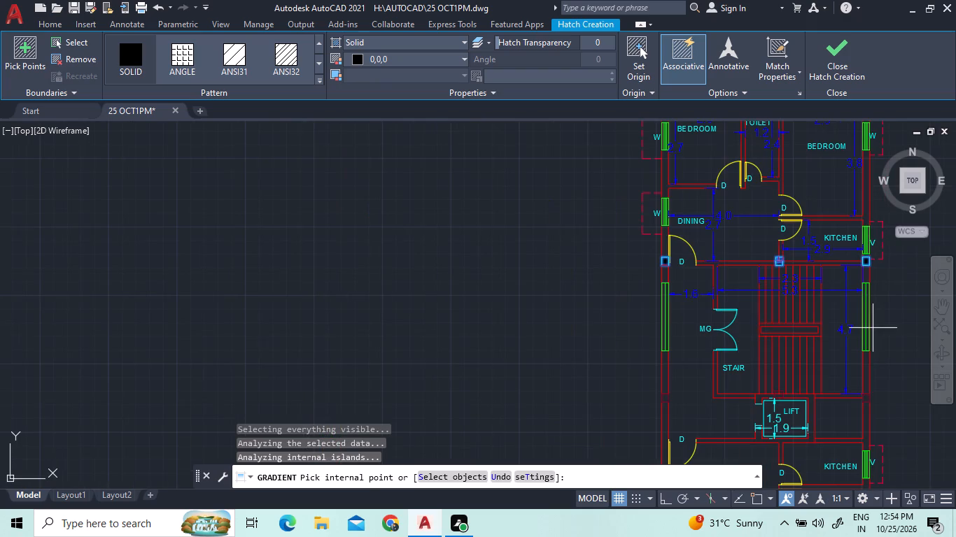
scroll(864, 410, "up", 3)
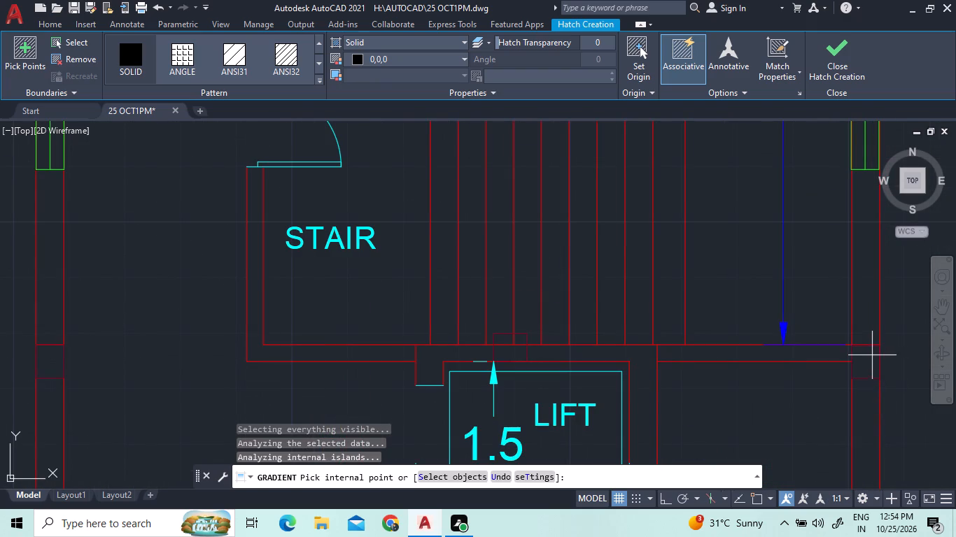
left_click(871, 355)
scroll(832, 414, "down", 2)
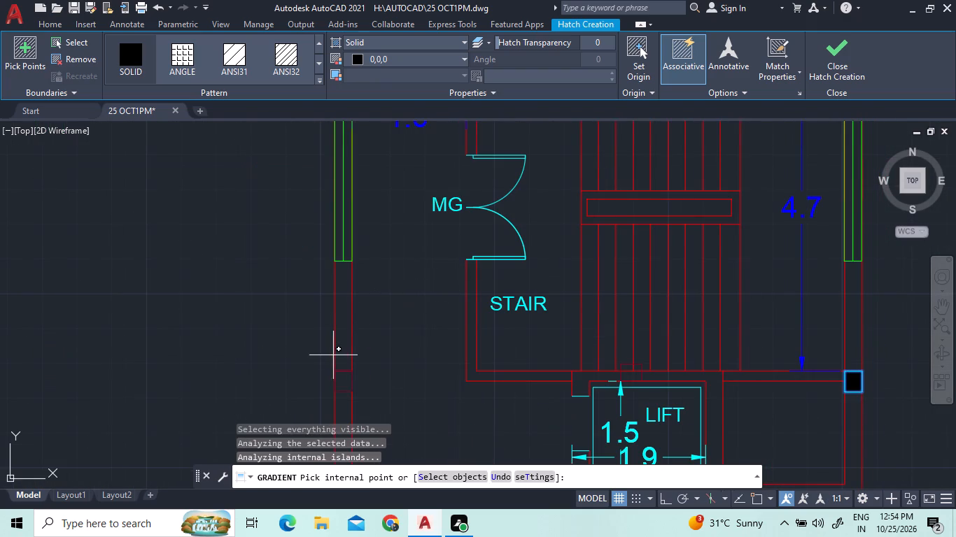
left_click(343, 382)
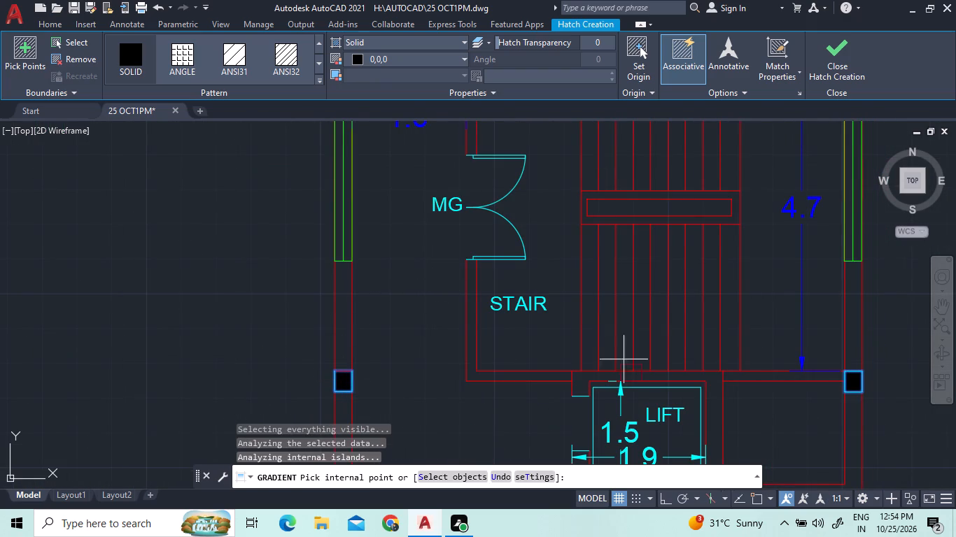
left_click(631, 376)
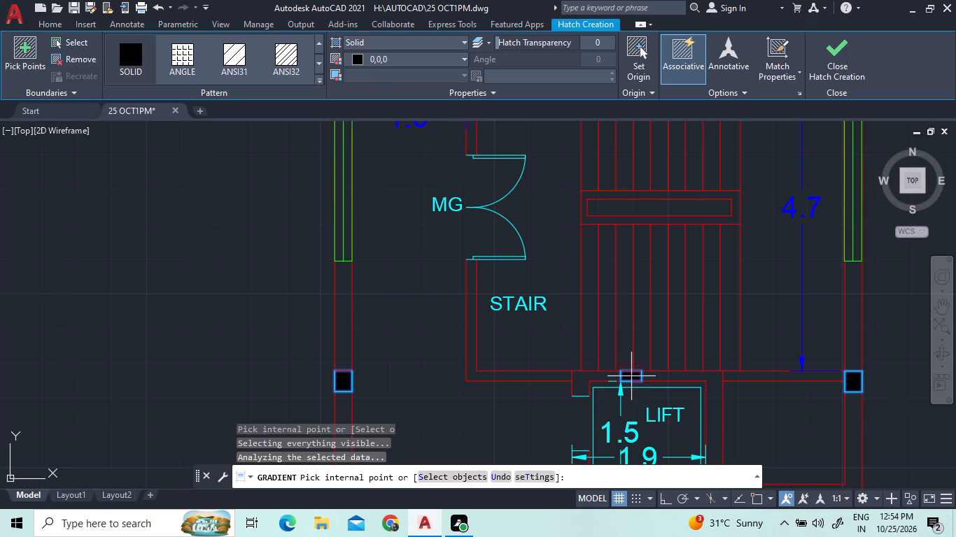
Fill the west, middle and east columns along the lower flat's south wall with solid black hatch and finish the hatch.
scroll(848, 283, "down", 3)
scroll(789, 395, "up", 3)
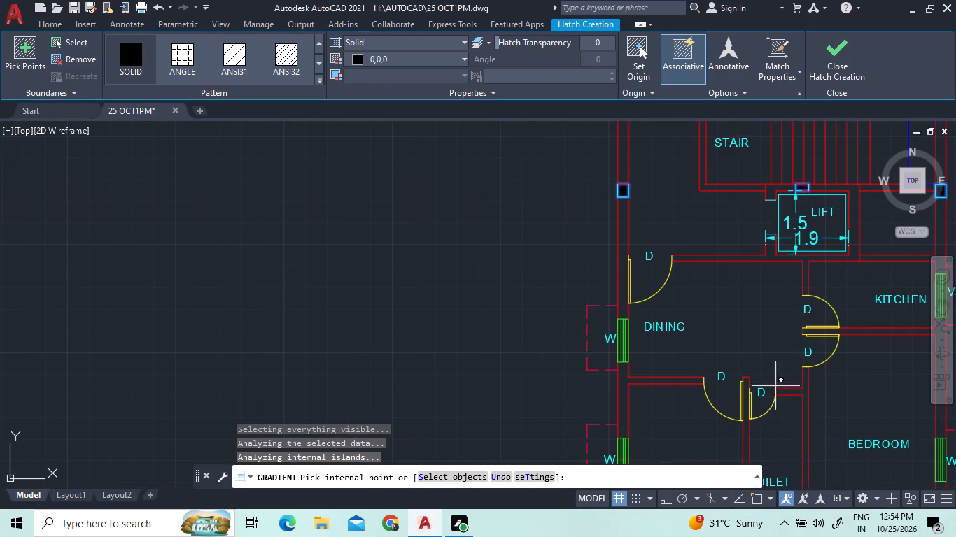
scroll(757, 375, "down", 3)
scroll(775, 413, "up", 3)
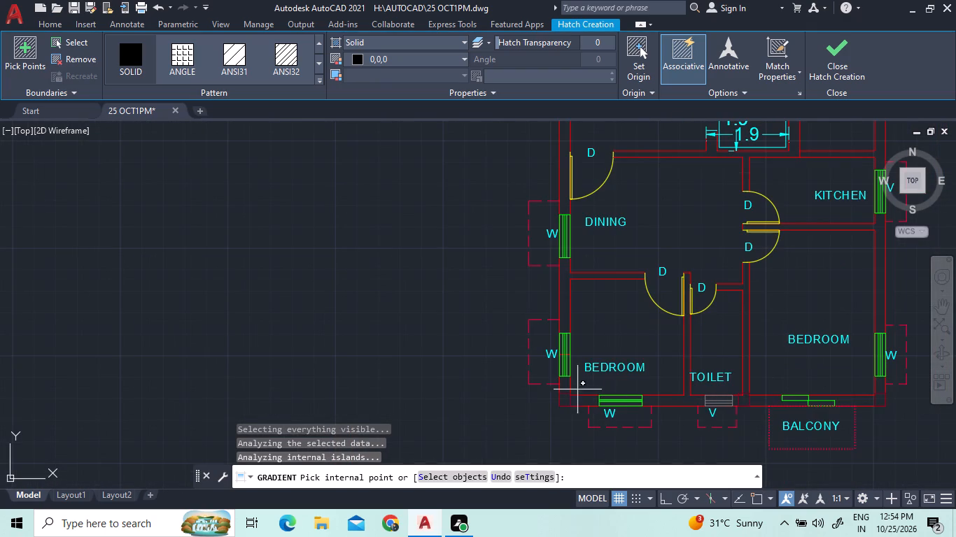
left_click(563, 397)
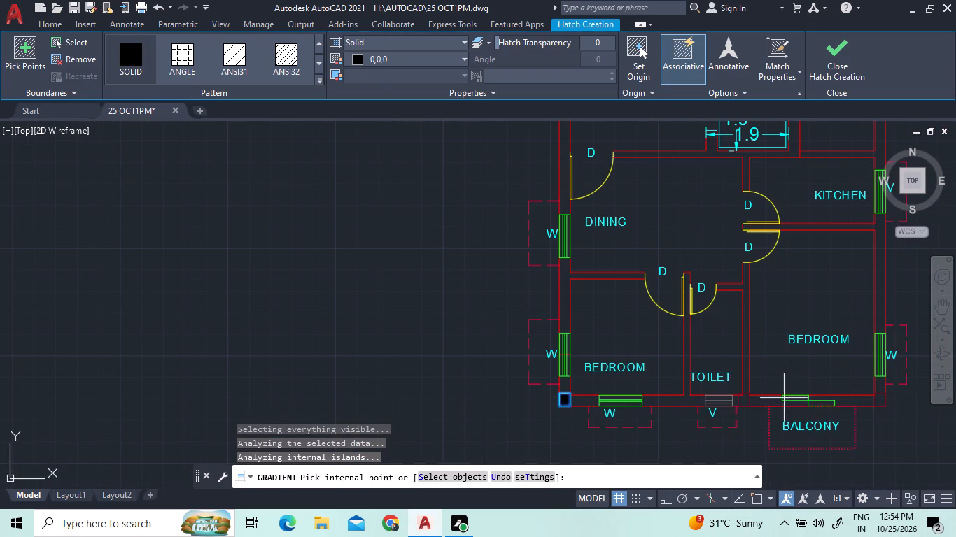
left_click(742, 398)
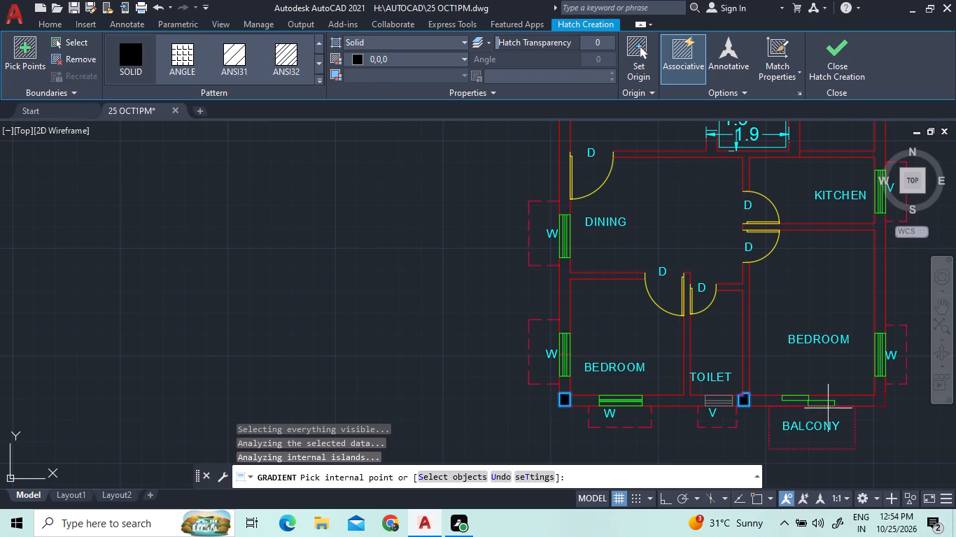
left_click(880, 399)
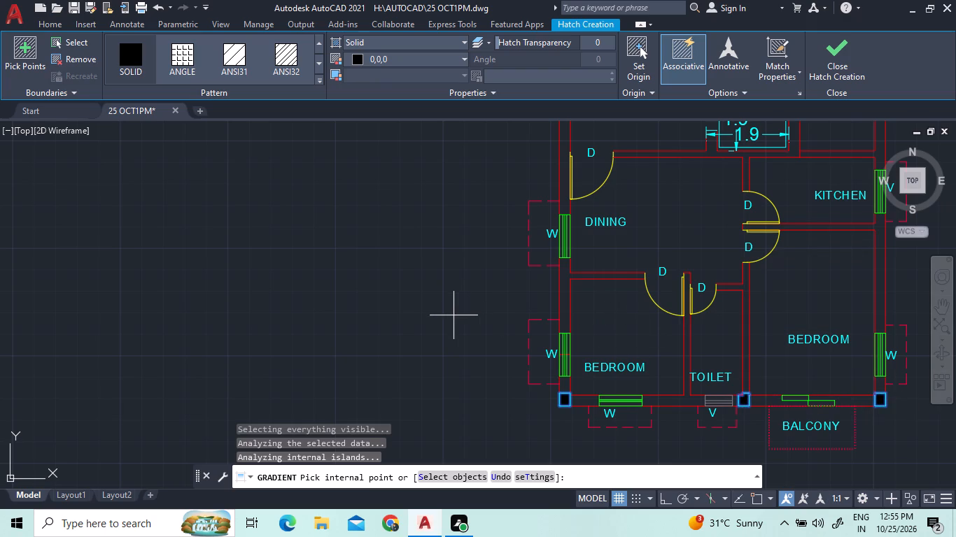
right_click(453, 316)
left_click(458, 322)
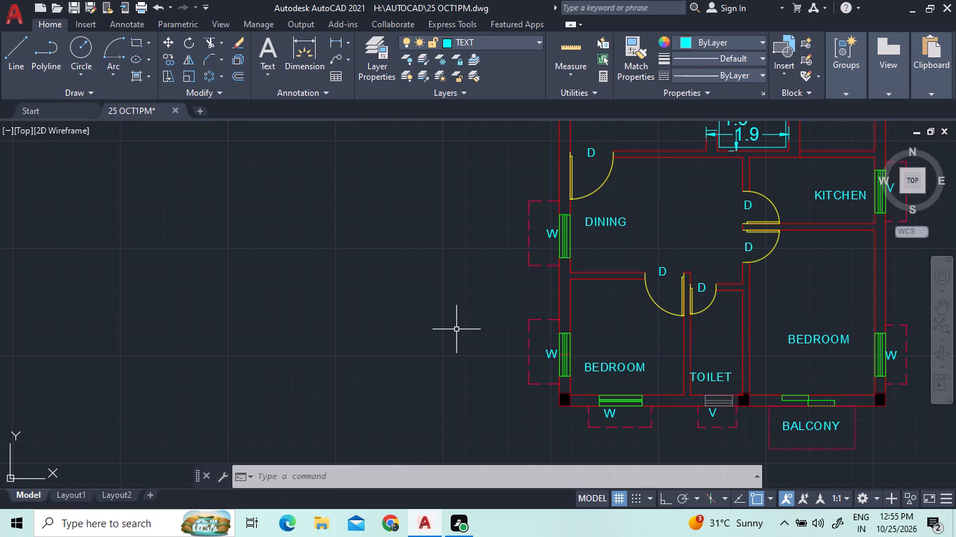
Add a vertical linear dimension for the building's overall length, from northeast to southeast outer corner, placed outside the east wall.
scroll(449, 343, "down", 3)
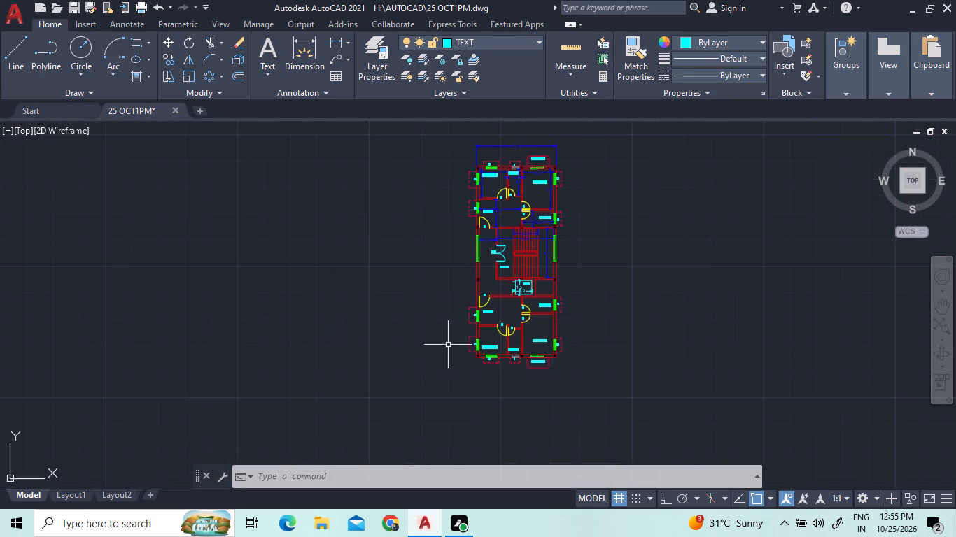
scroll(547, 145, "up", 2)
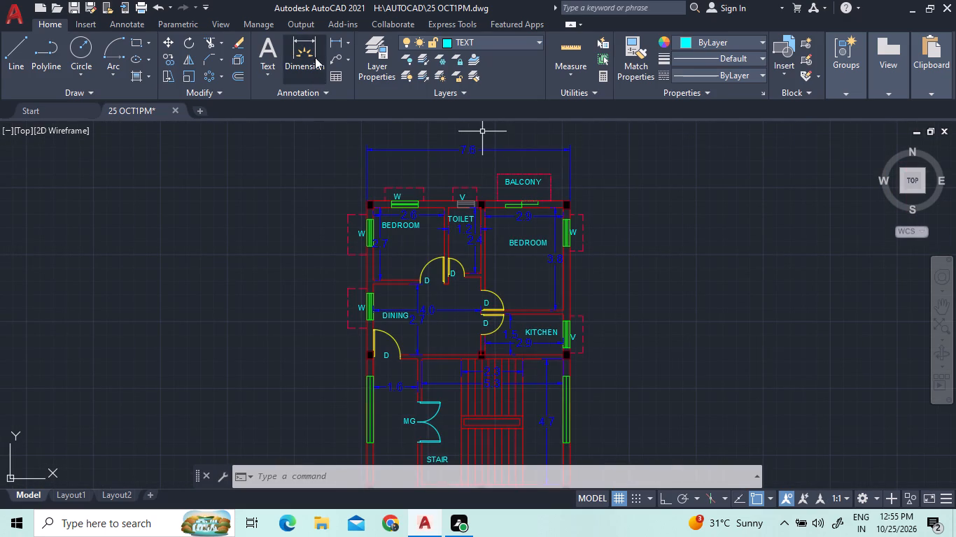
left_click(337, 41)
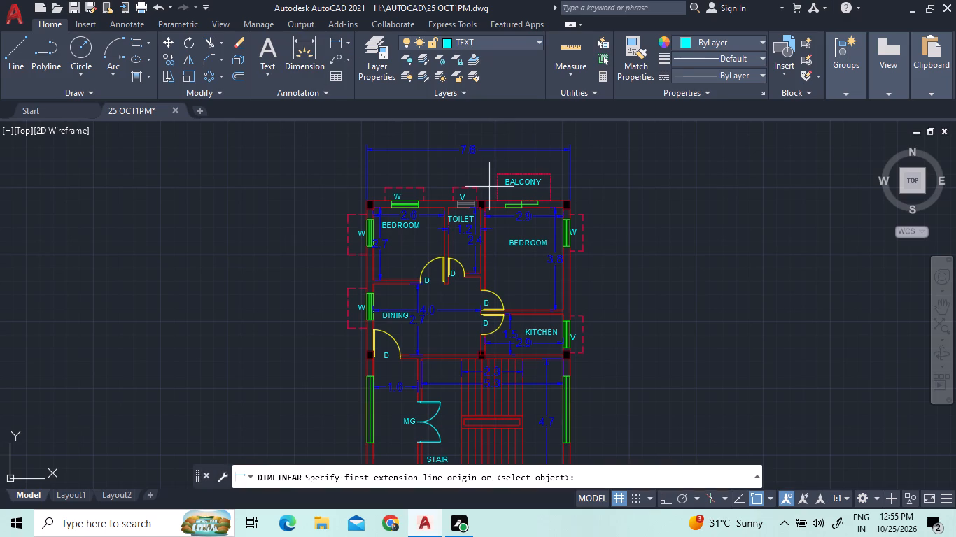
left_click_drag(571, 199, 569, 275)
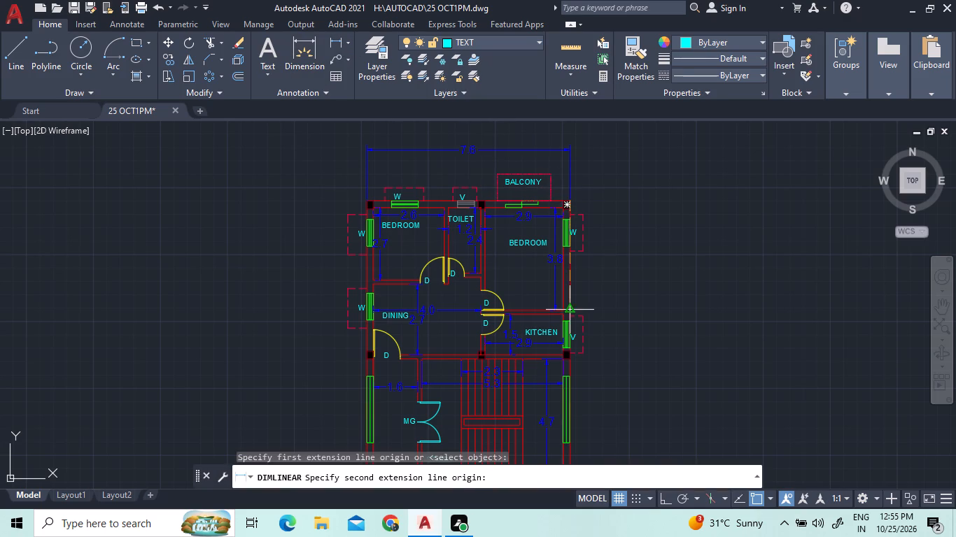
scroll(571, 311, "down", 4)
scroll(593, 401, "up", 7)
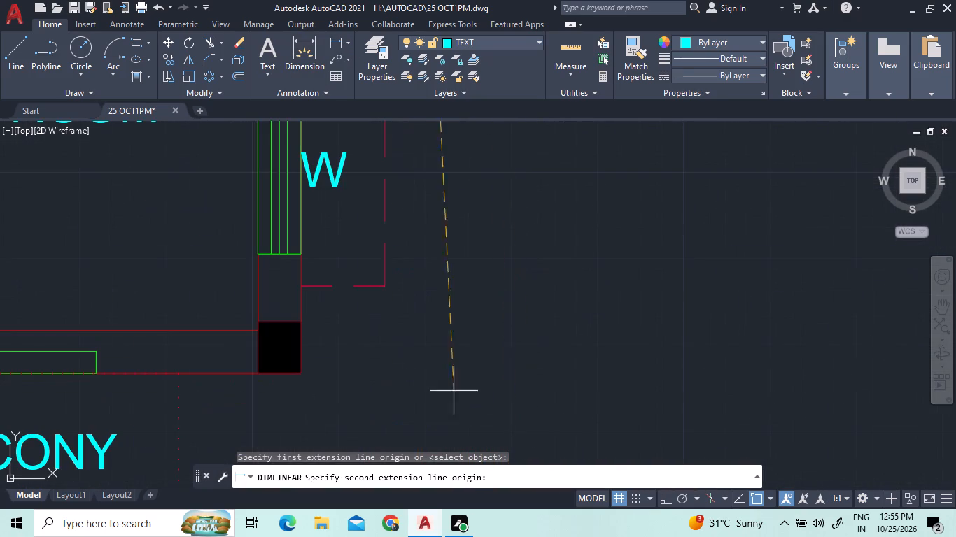
left_click(299, 375)
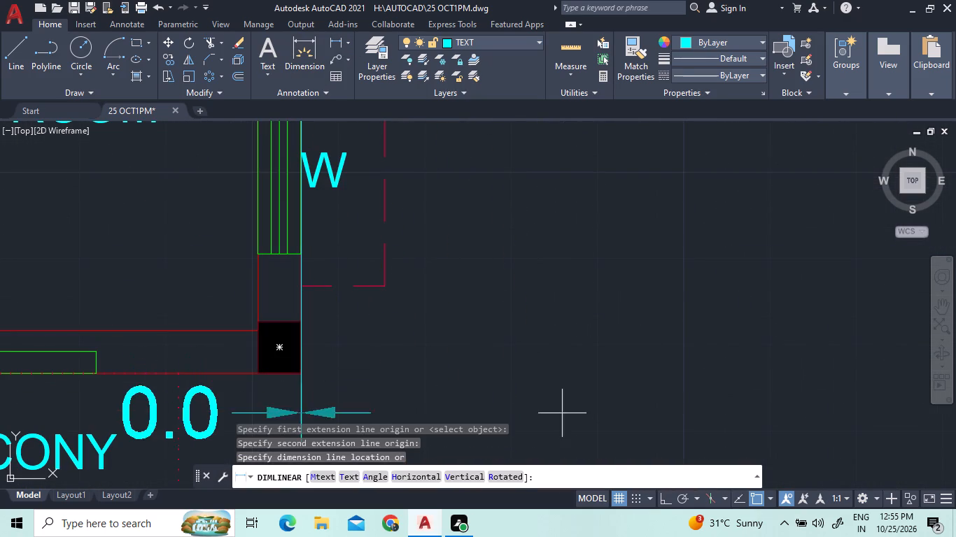
scroll(579, 366, "down", 6)
scroll(592, 371, "up", 1)
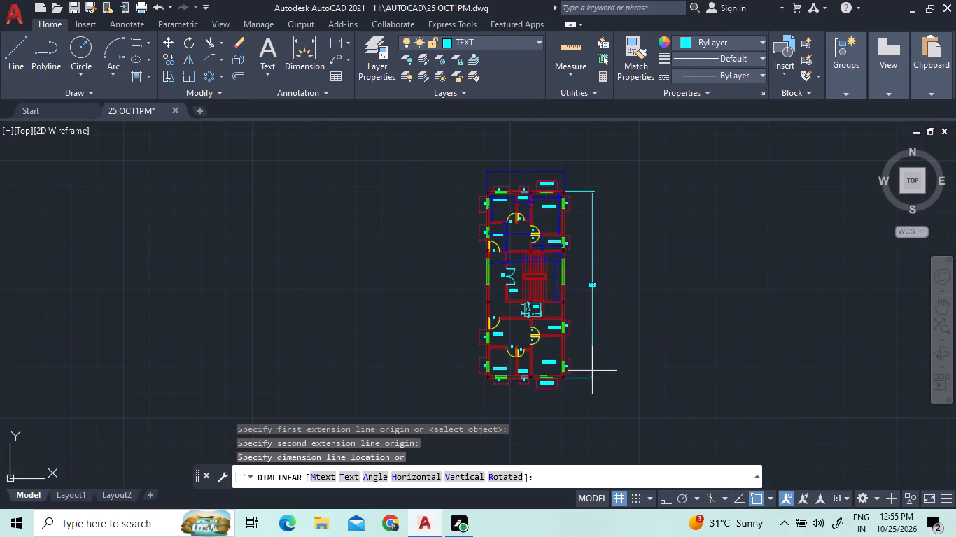
scroll(592, 371, "up", 1)
left_click(595, 375)
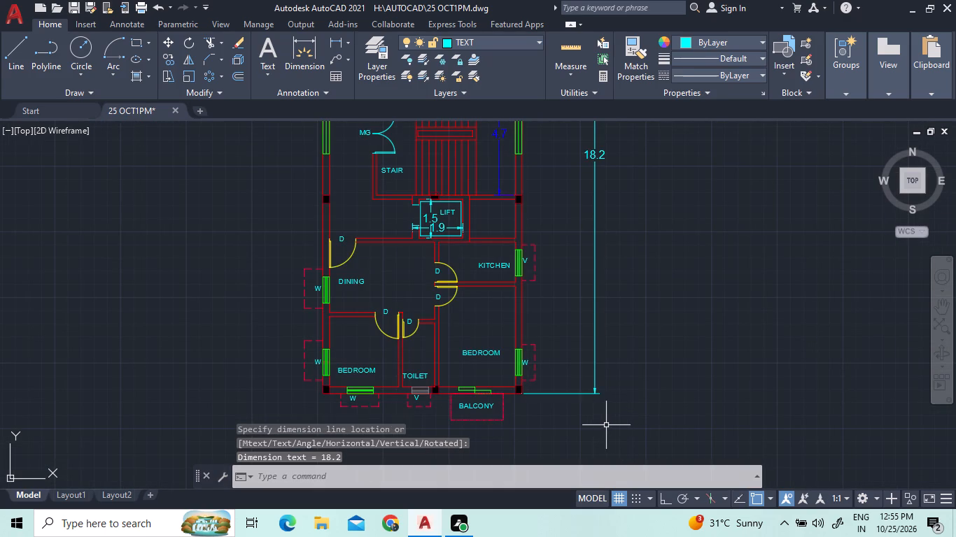
Save the drawing as 25 OCT1PM in the AUTOCAD folder in AutoCAD 2018 format, replacing the existing file.
scroll(606, 425, "down", 1)
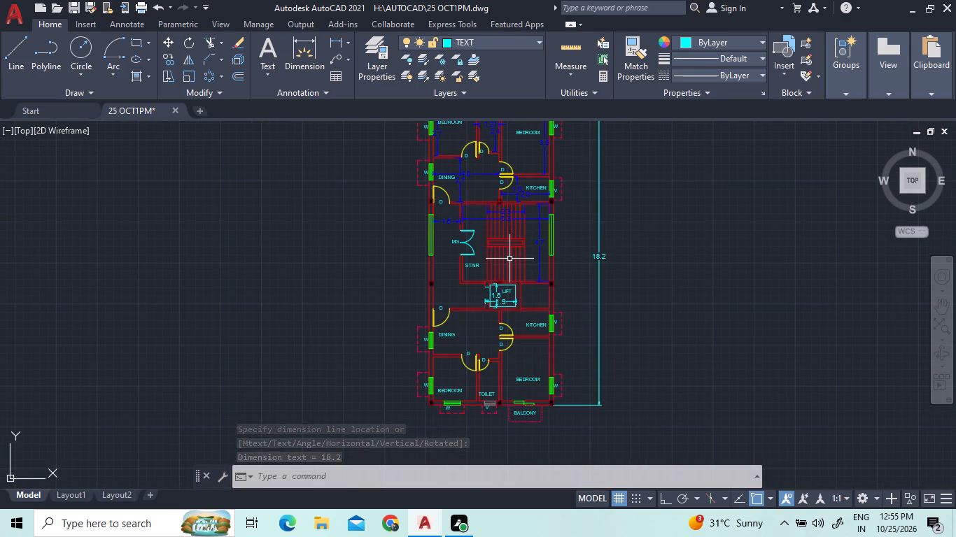
scroll(465, 197, "up", 2)
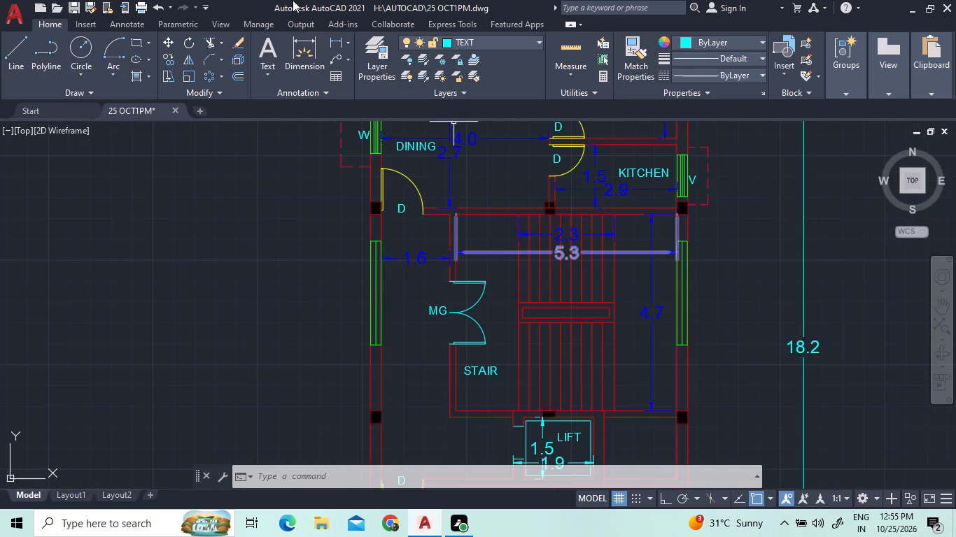
left_click(85, 0)
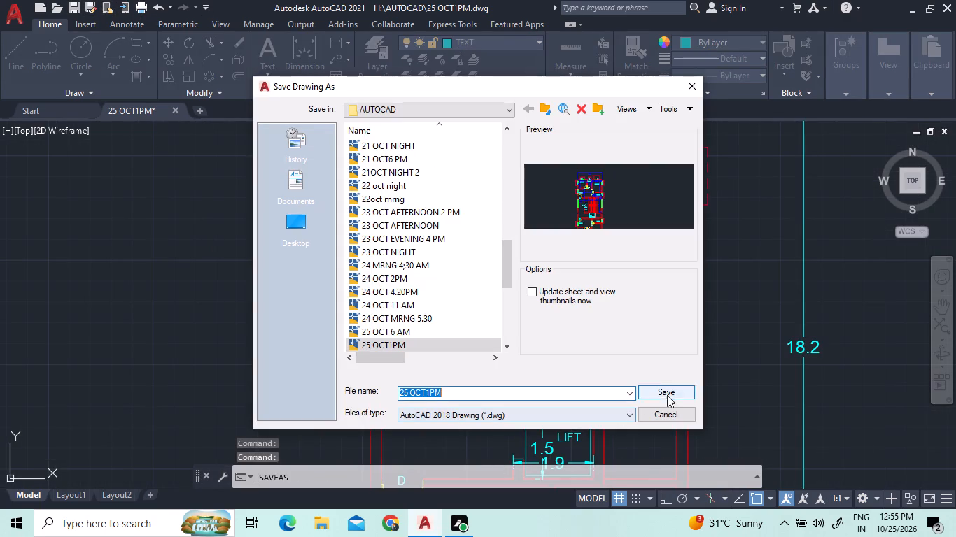
left_click(672, 387)
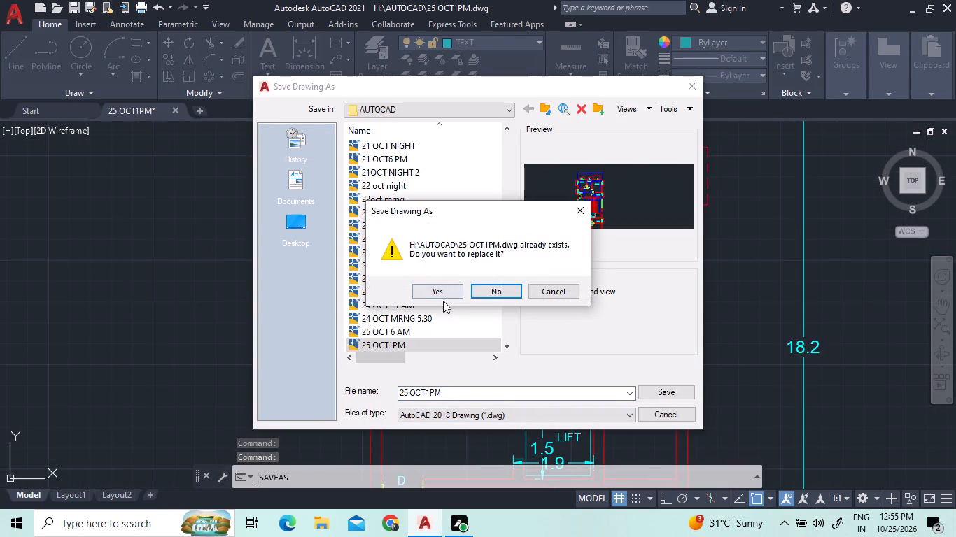
left_click(444, 294)
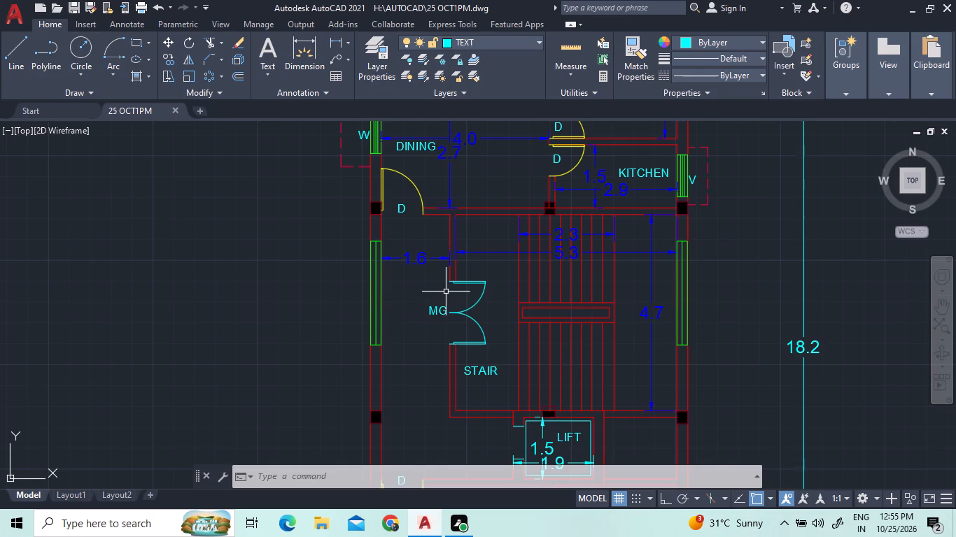
scroll(423, 284, "down", 3)
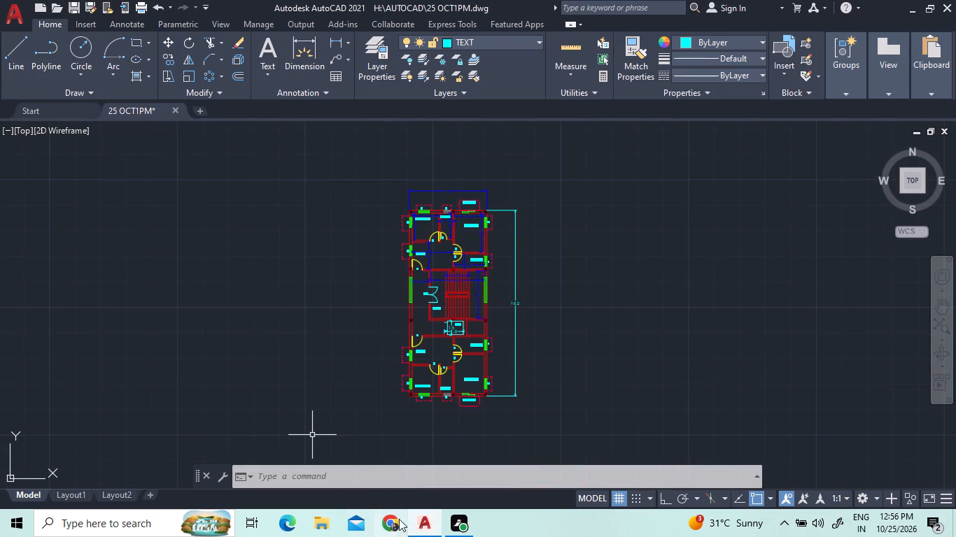